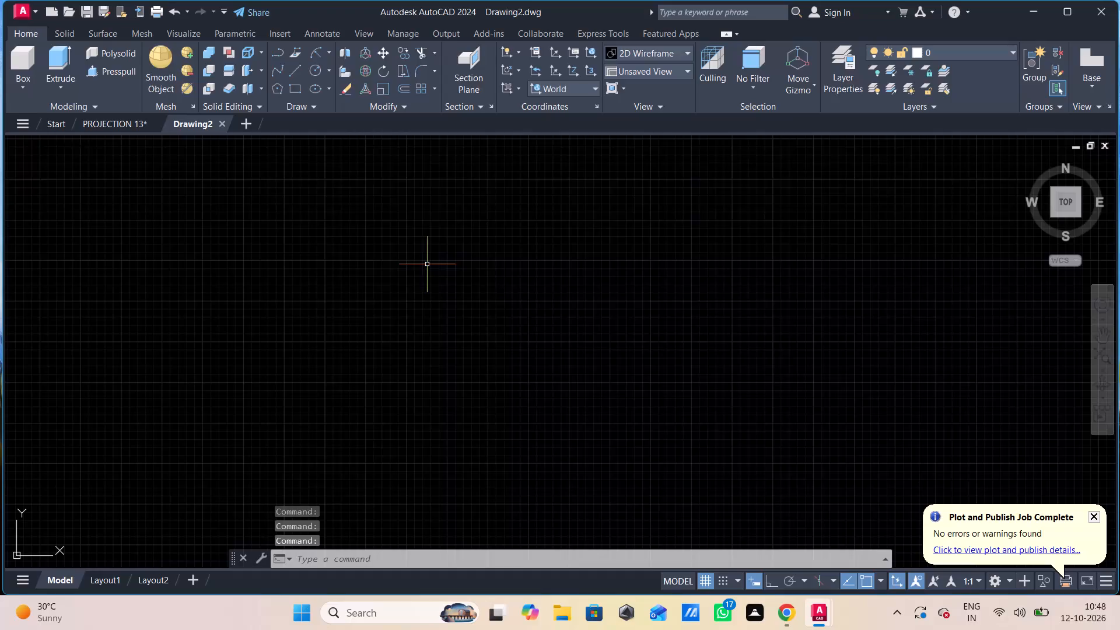
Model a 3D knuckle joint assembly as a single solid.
Save the new empty drawing in the CAD folder under the file name KNUCKLE JOINT ASSEMBLY as an AutoCAD 2018 drawing.
key(BackSpace)
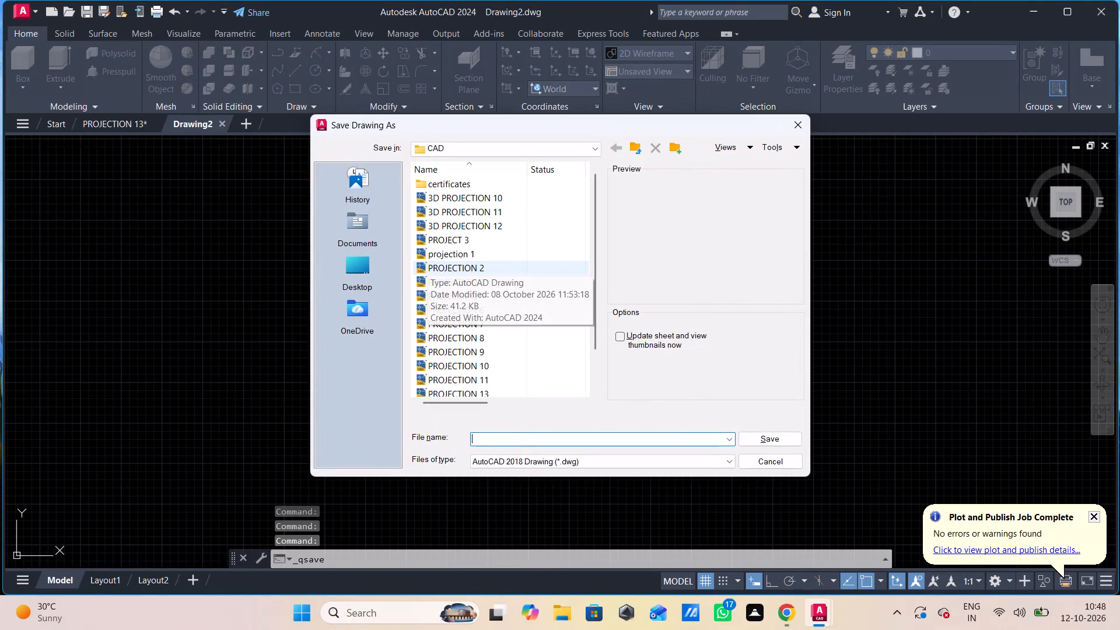
text(KNUCKLE)
key(space)
key(space)
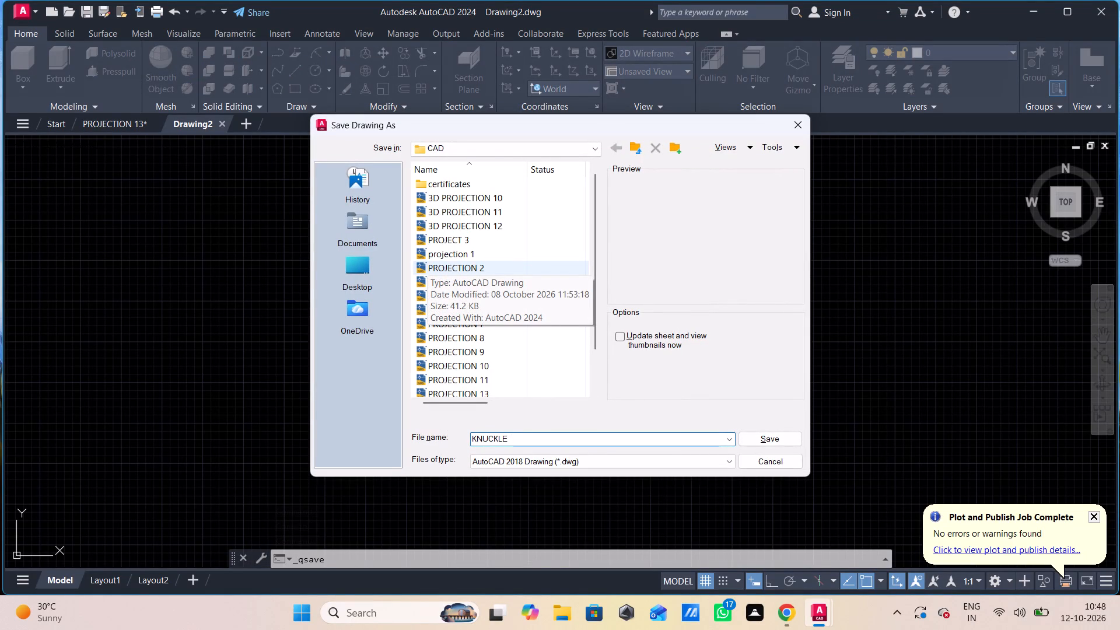
key(j)
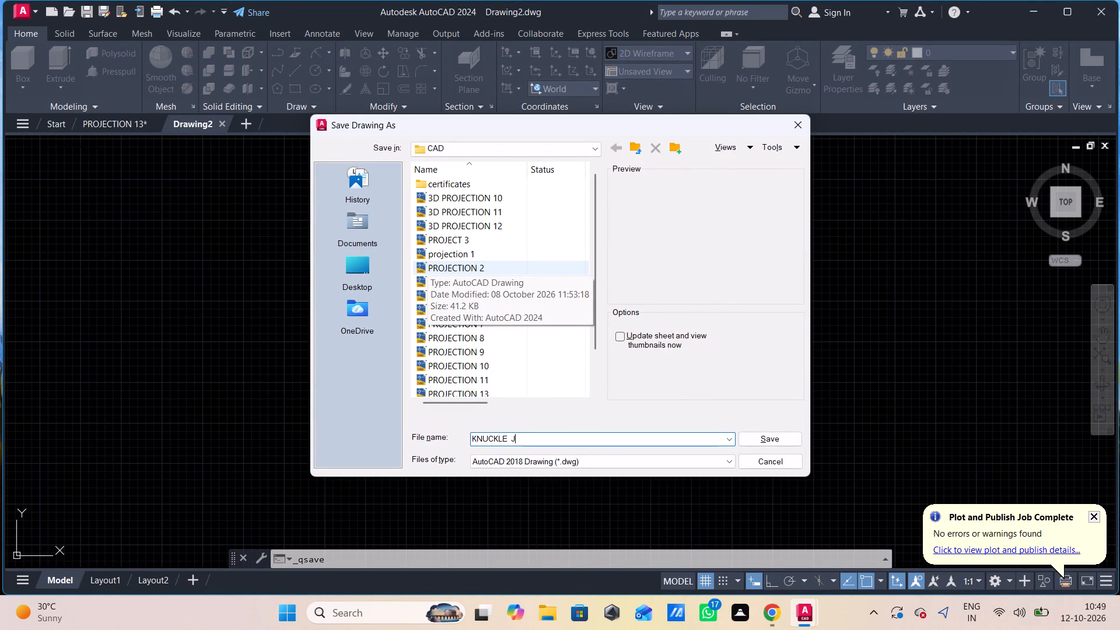
text(OIN)
text(T ASSEN)
key(BackSpace)
key(m)
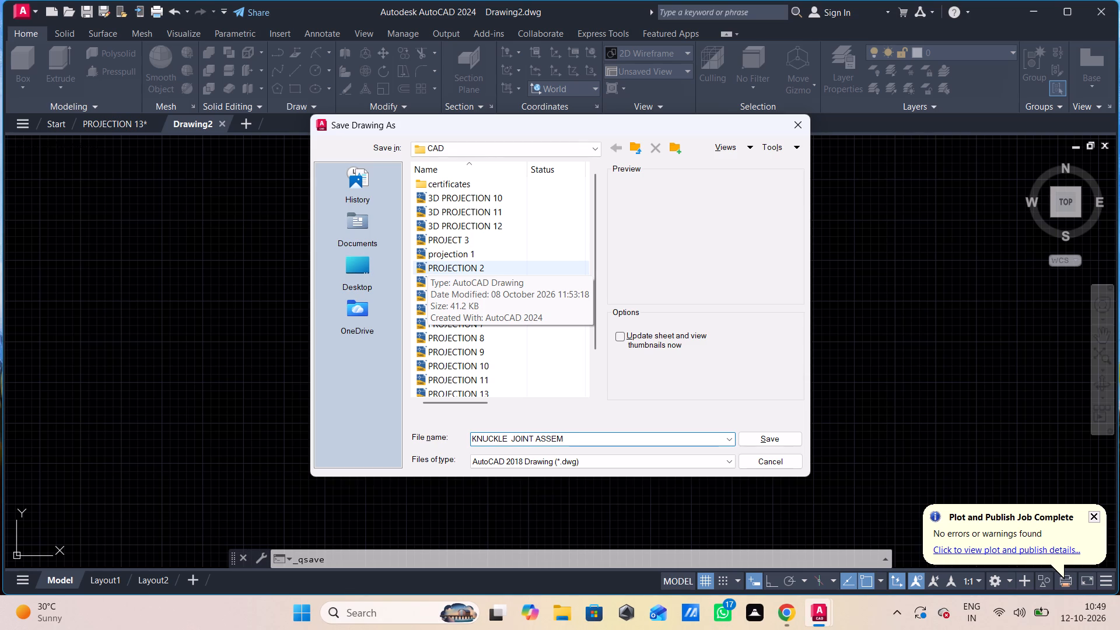
text(BLYB)
key(BackSpace)
click(773, 443)
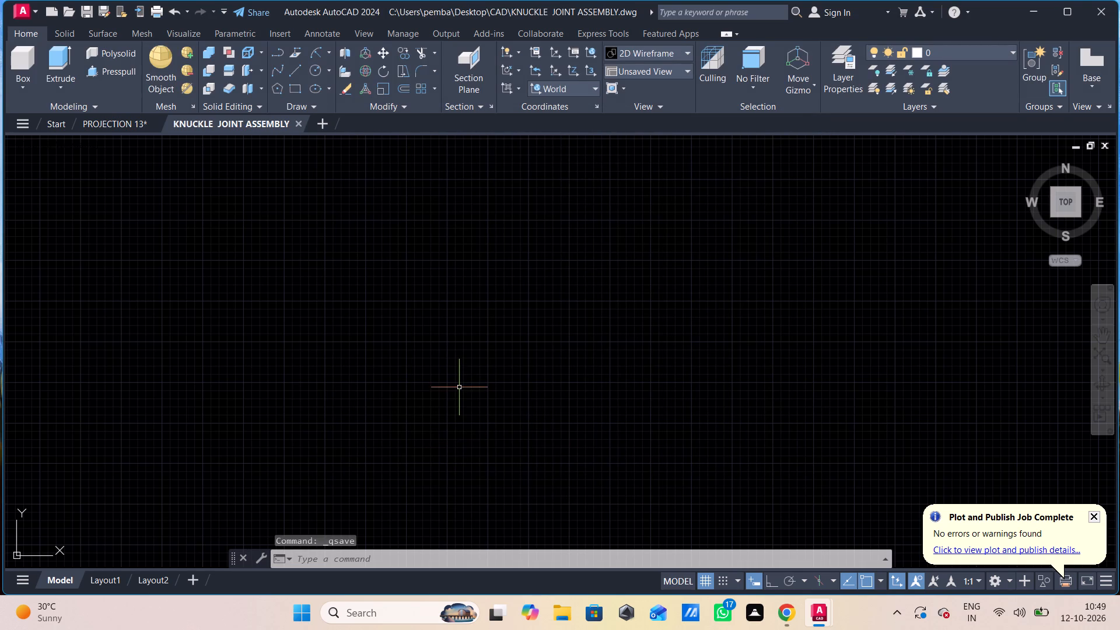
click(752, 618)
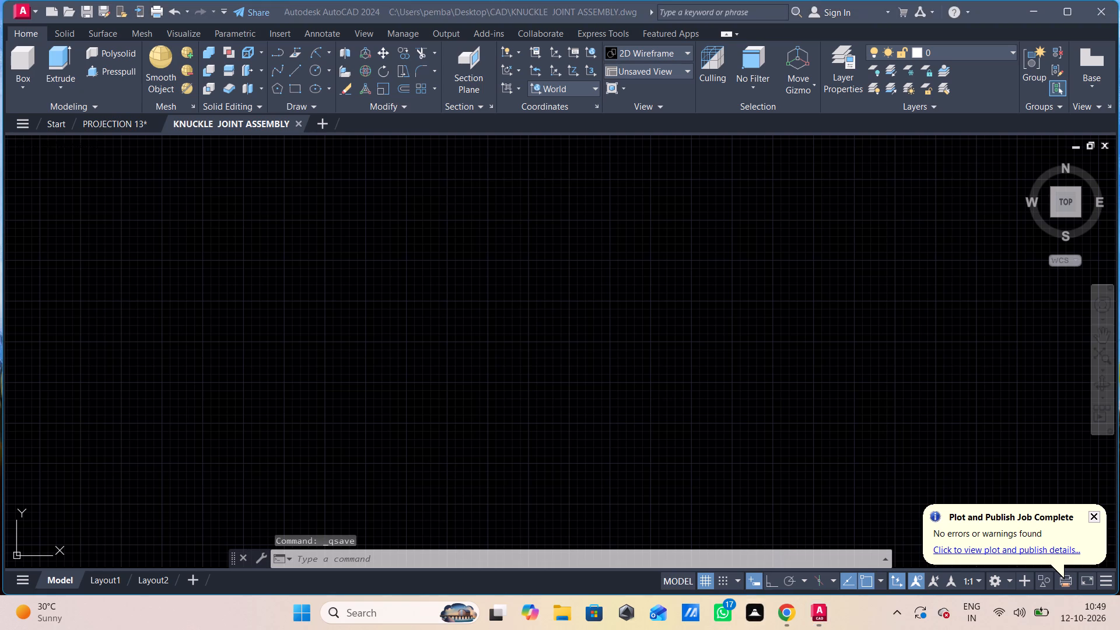
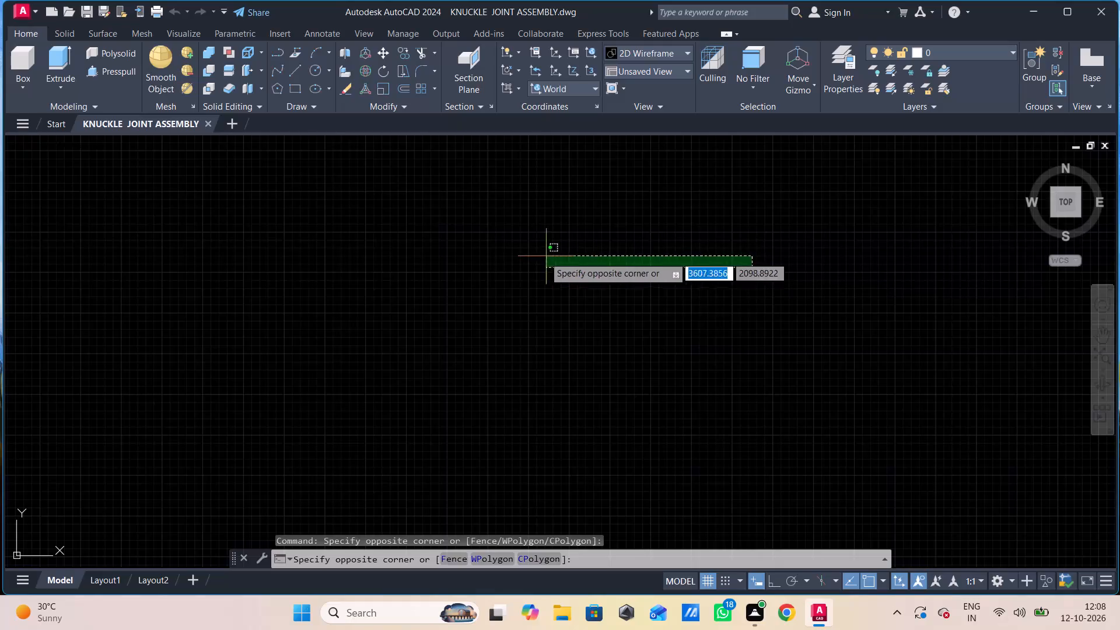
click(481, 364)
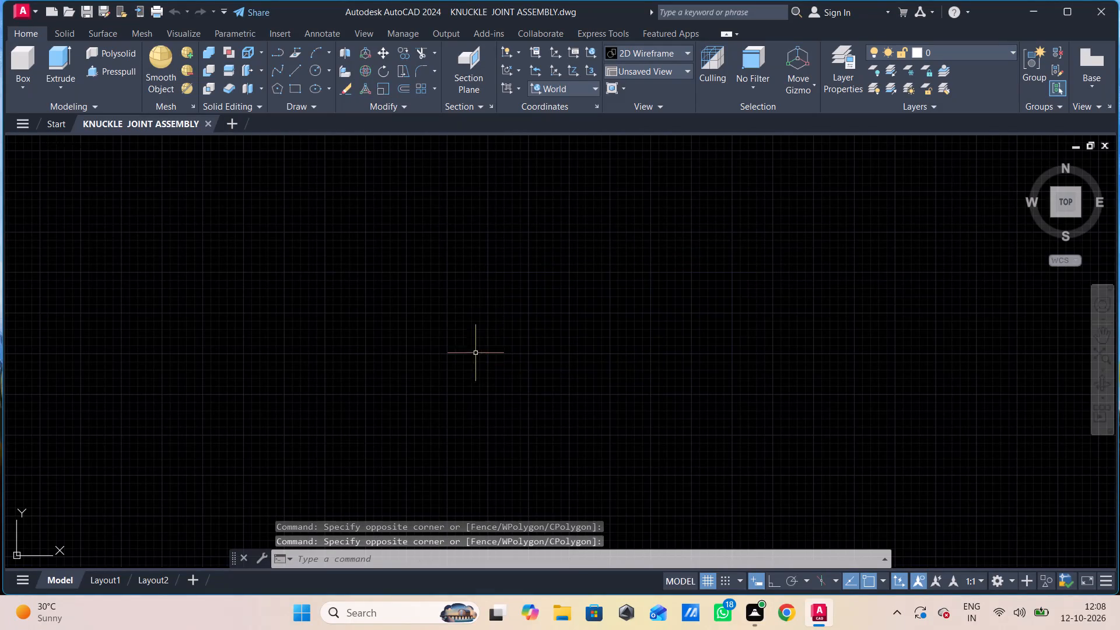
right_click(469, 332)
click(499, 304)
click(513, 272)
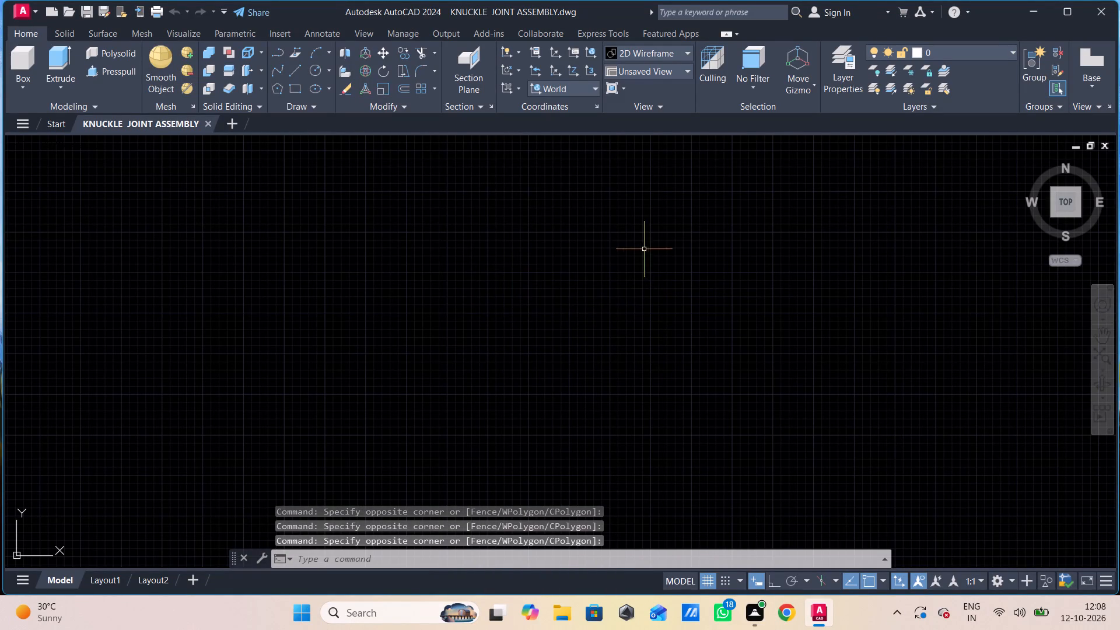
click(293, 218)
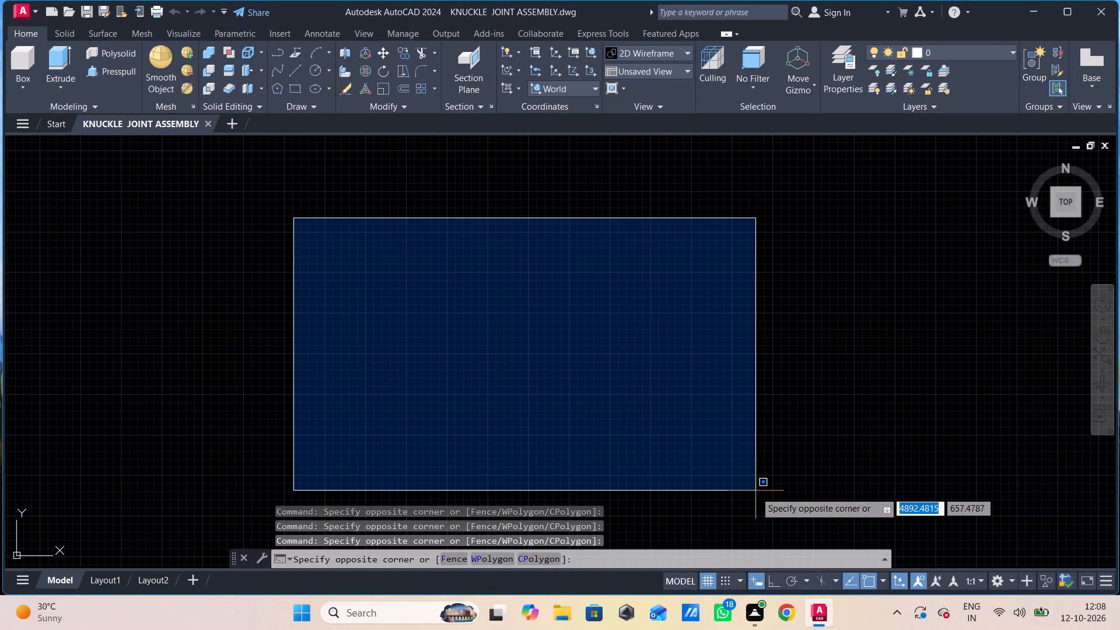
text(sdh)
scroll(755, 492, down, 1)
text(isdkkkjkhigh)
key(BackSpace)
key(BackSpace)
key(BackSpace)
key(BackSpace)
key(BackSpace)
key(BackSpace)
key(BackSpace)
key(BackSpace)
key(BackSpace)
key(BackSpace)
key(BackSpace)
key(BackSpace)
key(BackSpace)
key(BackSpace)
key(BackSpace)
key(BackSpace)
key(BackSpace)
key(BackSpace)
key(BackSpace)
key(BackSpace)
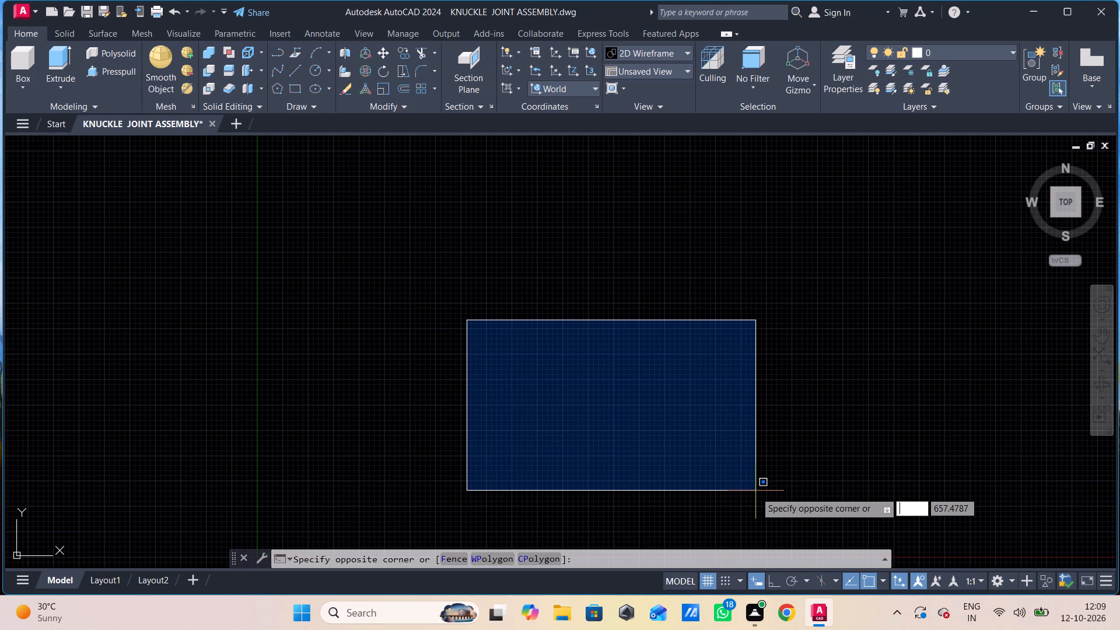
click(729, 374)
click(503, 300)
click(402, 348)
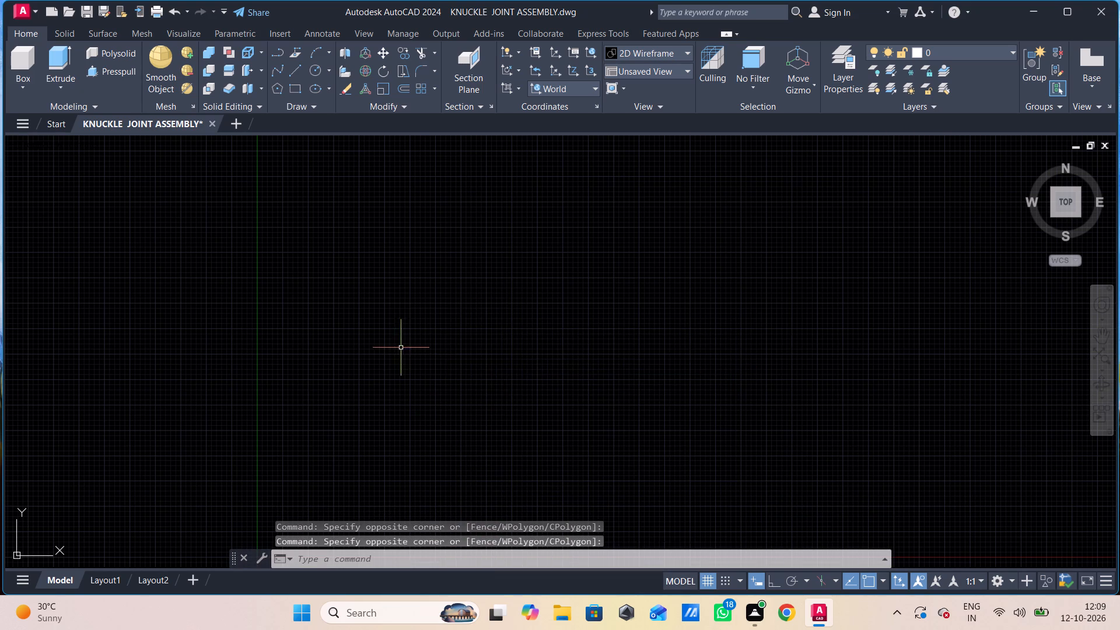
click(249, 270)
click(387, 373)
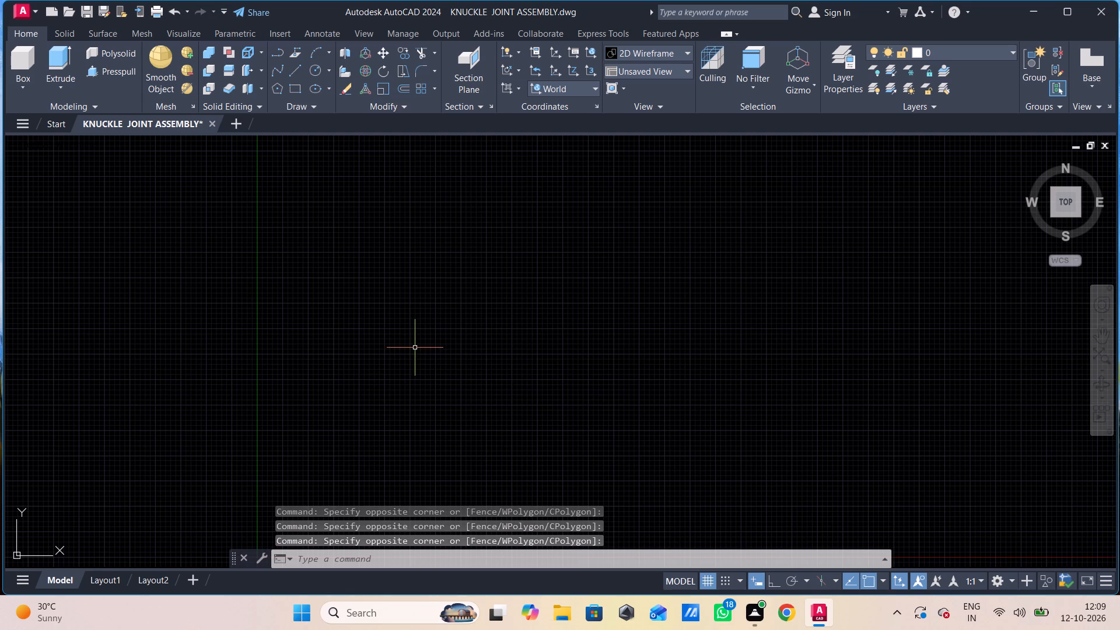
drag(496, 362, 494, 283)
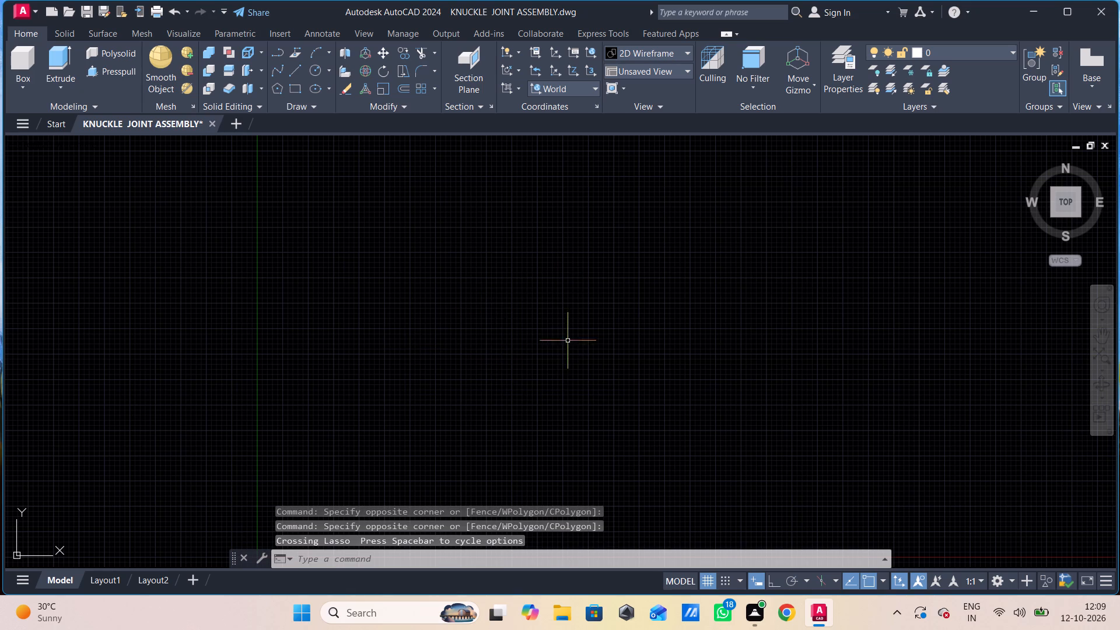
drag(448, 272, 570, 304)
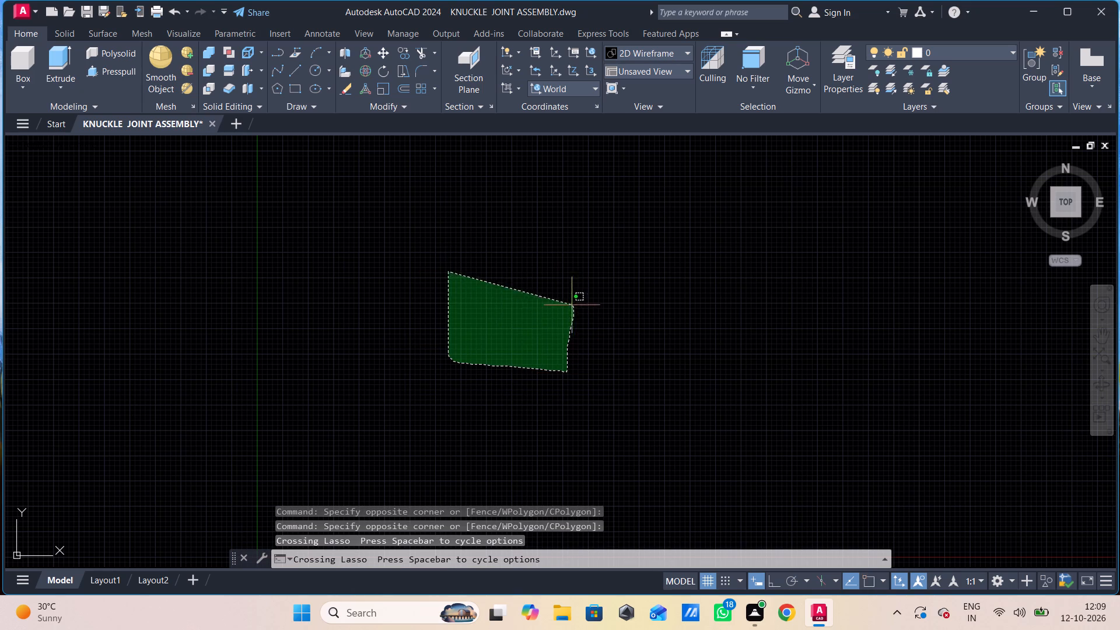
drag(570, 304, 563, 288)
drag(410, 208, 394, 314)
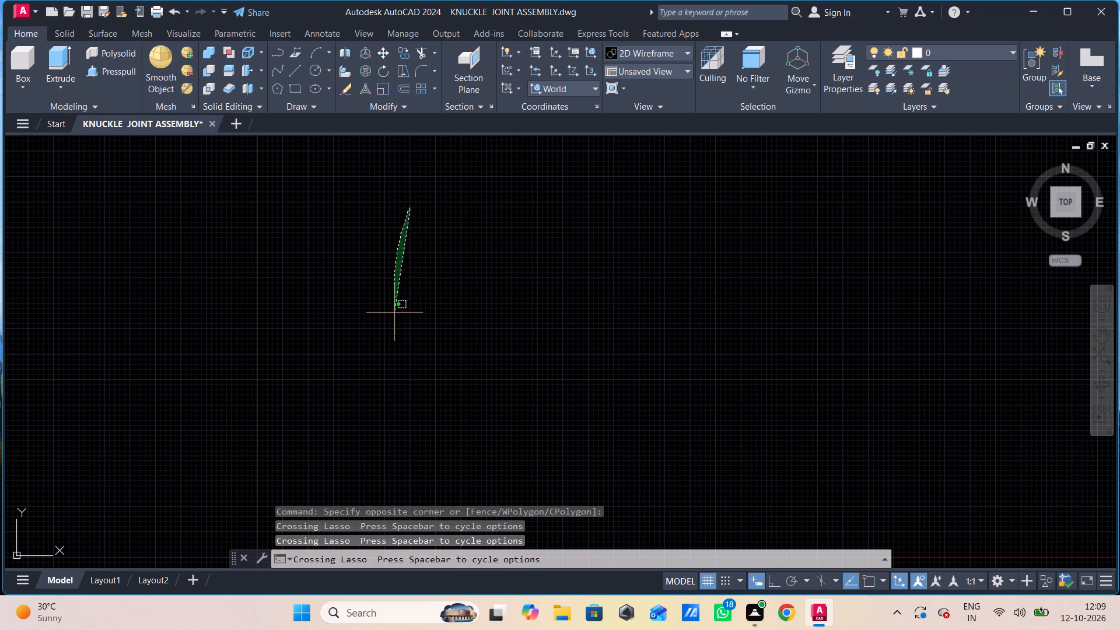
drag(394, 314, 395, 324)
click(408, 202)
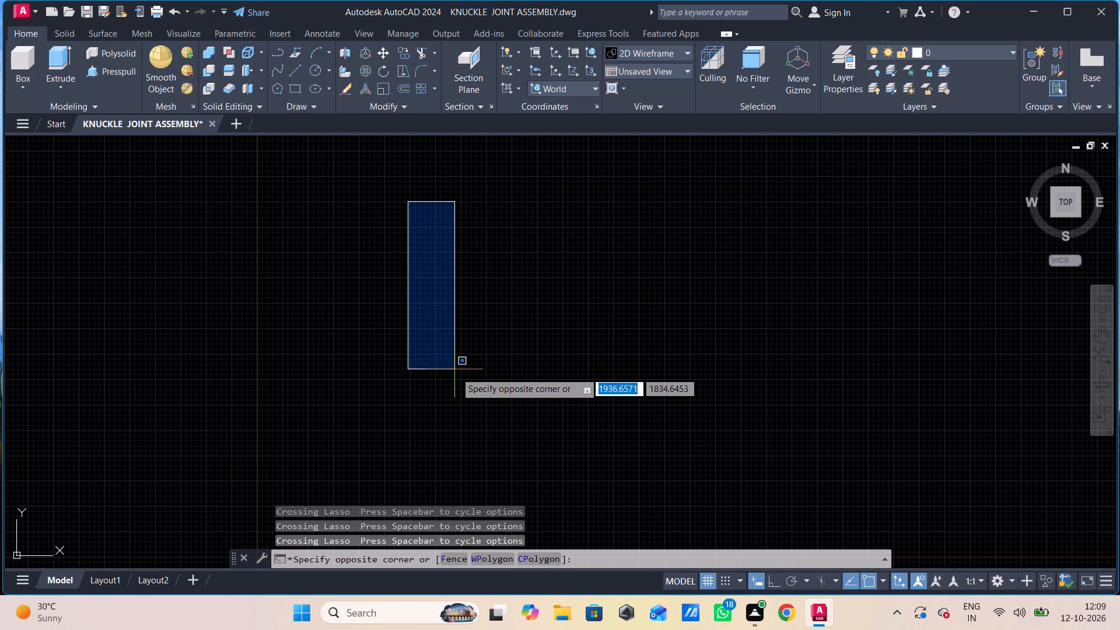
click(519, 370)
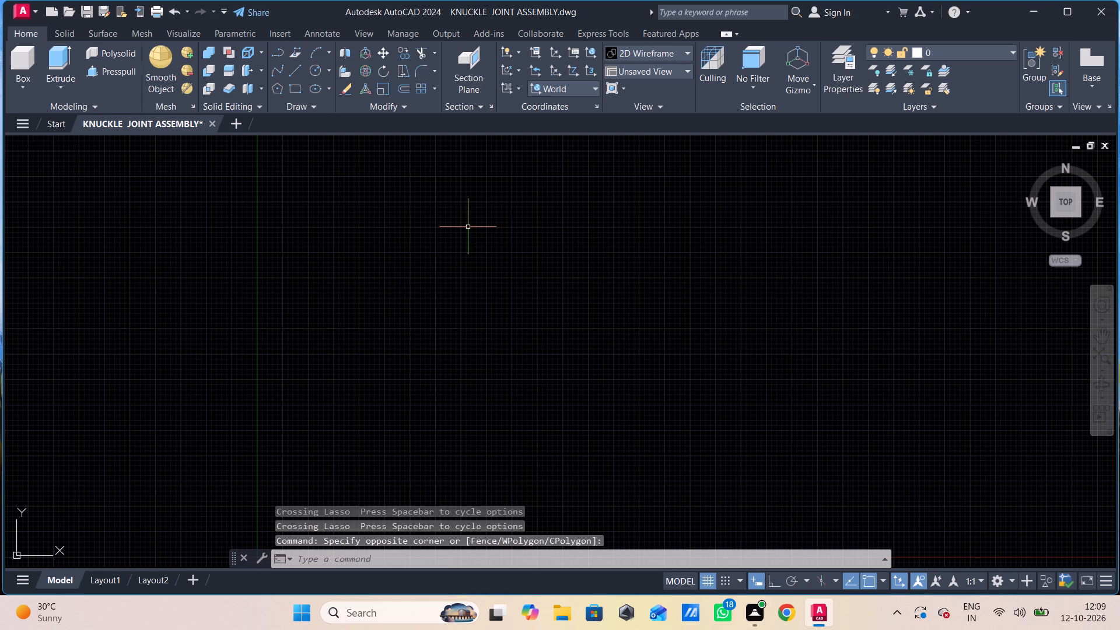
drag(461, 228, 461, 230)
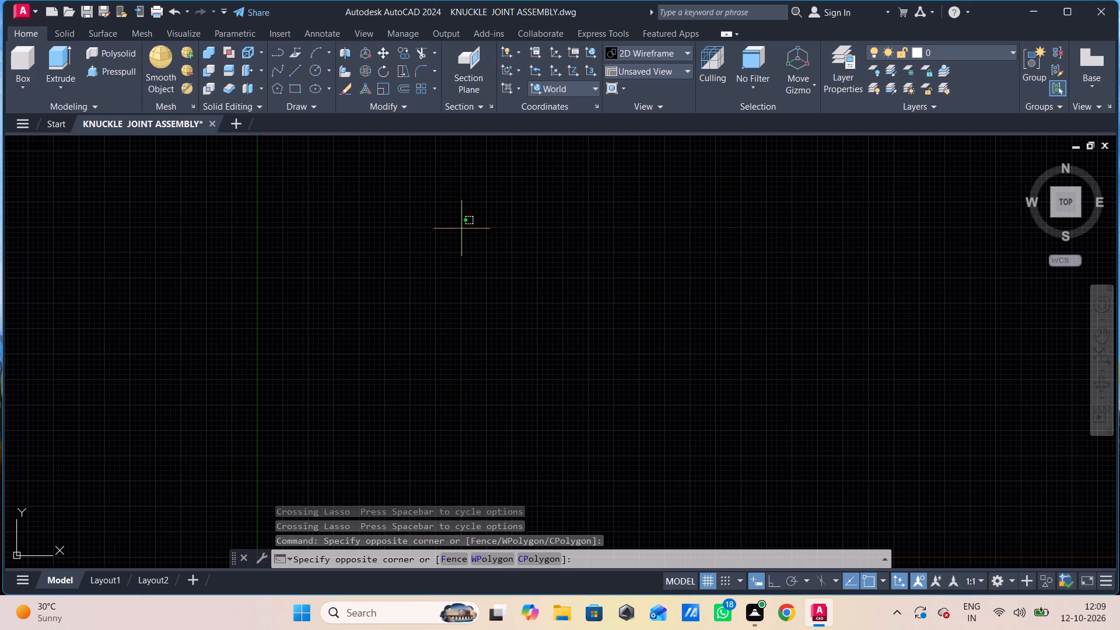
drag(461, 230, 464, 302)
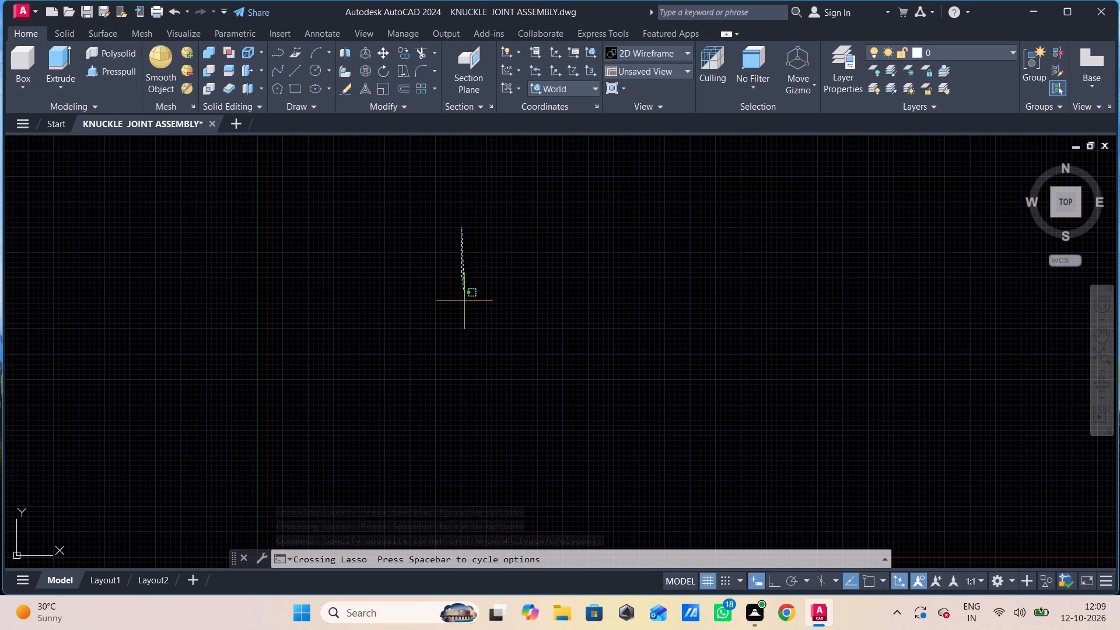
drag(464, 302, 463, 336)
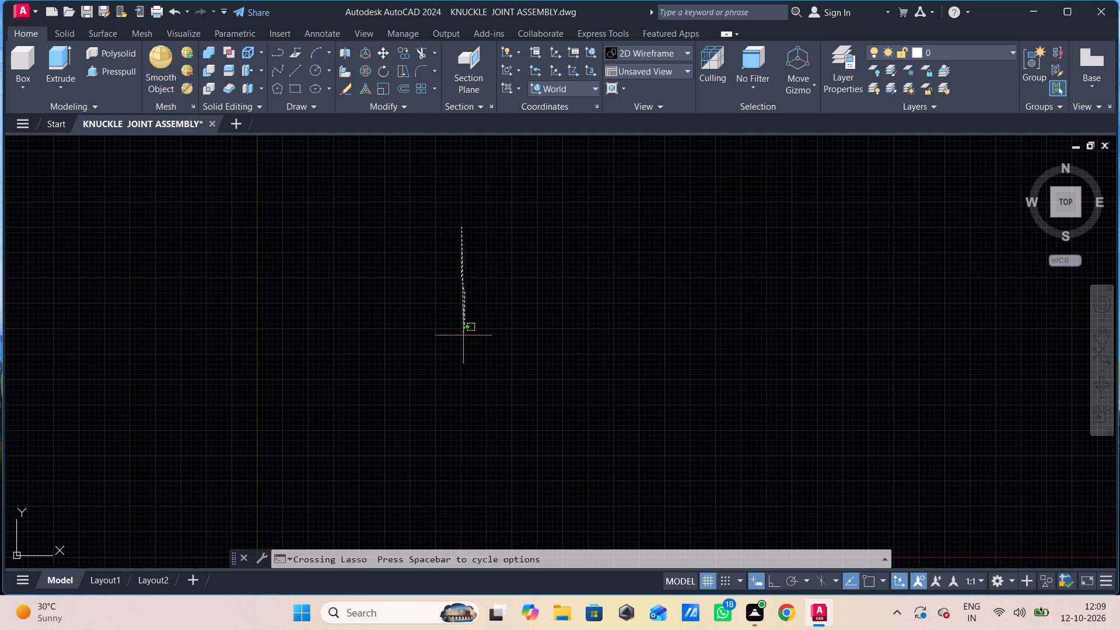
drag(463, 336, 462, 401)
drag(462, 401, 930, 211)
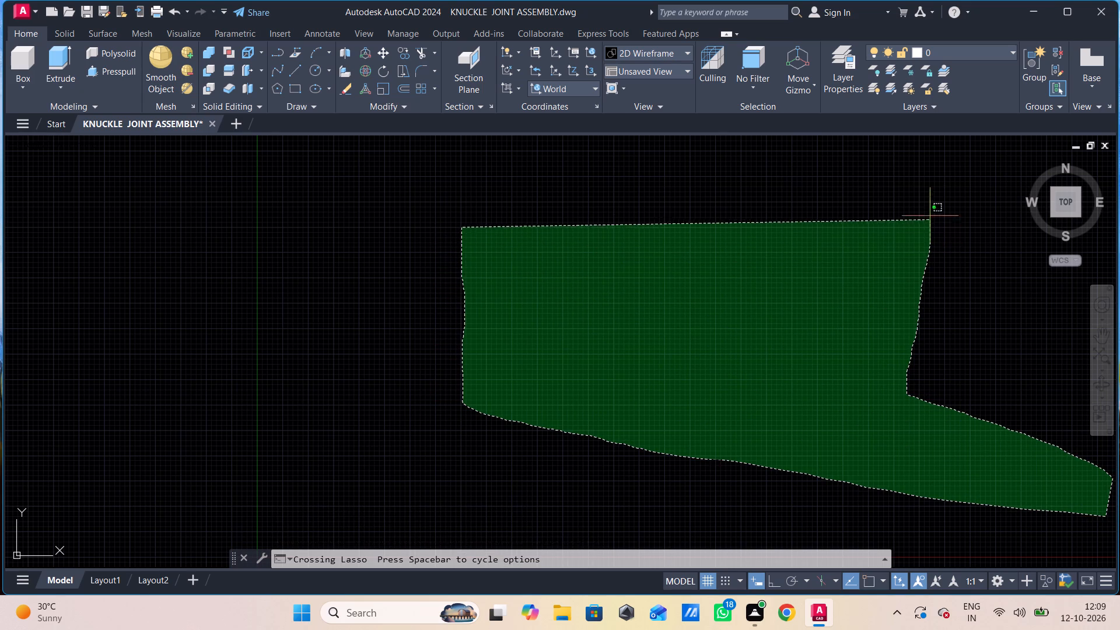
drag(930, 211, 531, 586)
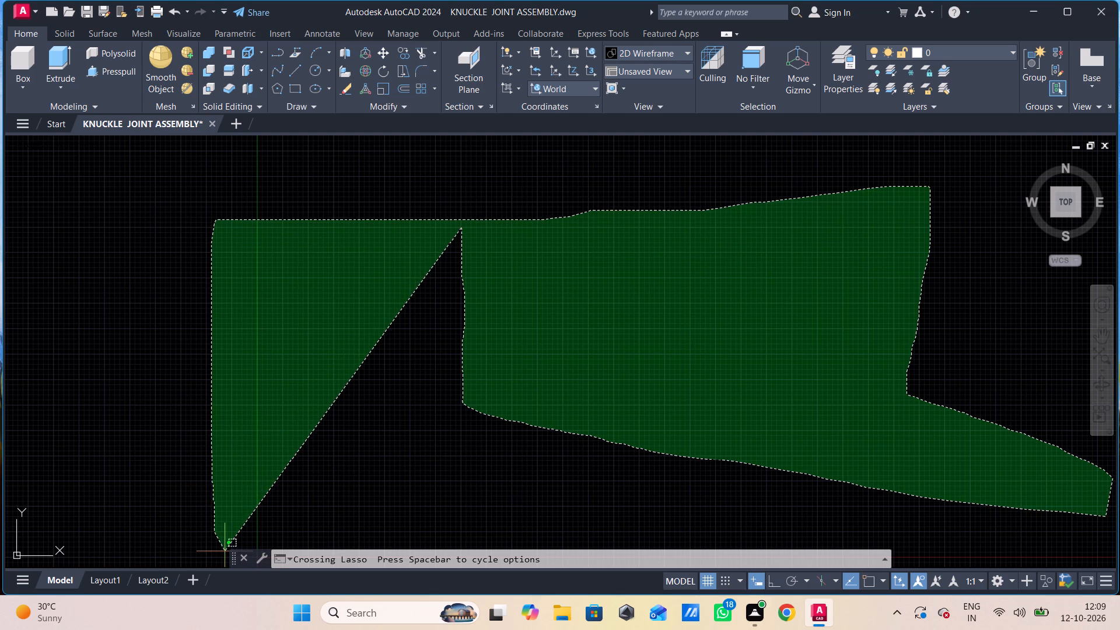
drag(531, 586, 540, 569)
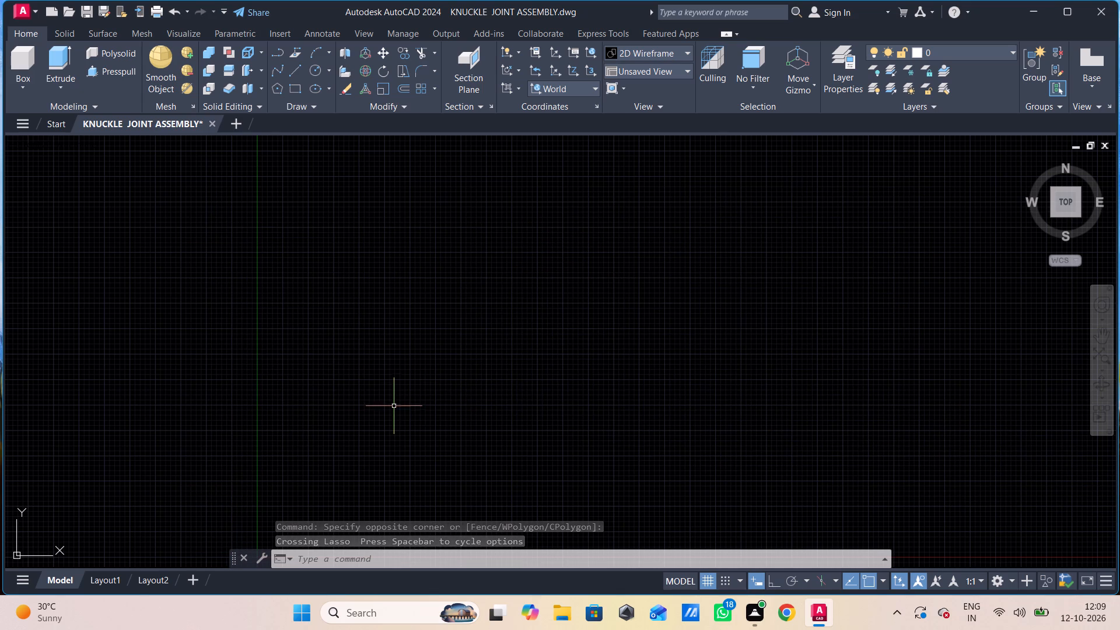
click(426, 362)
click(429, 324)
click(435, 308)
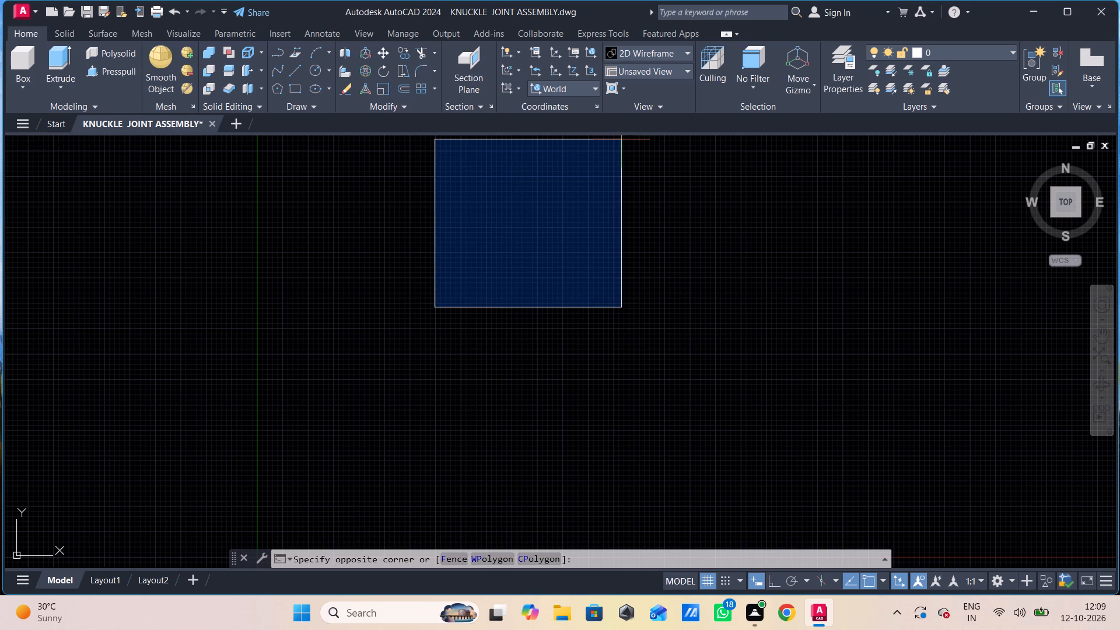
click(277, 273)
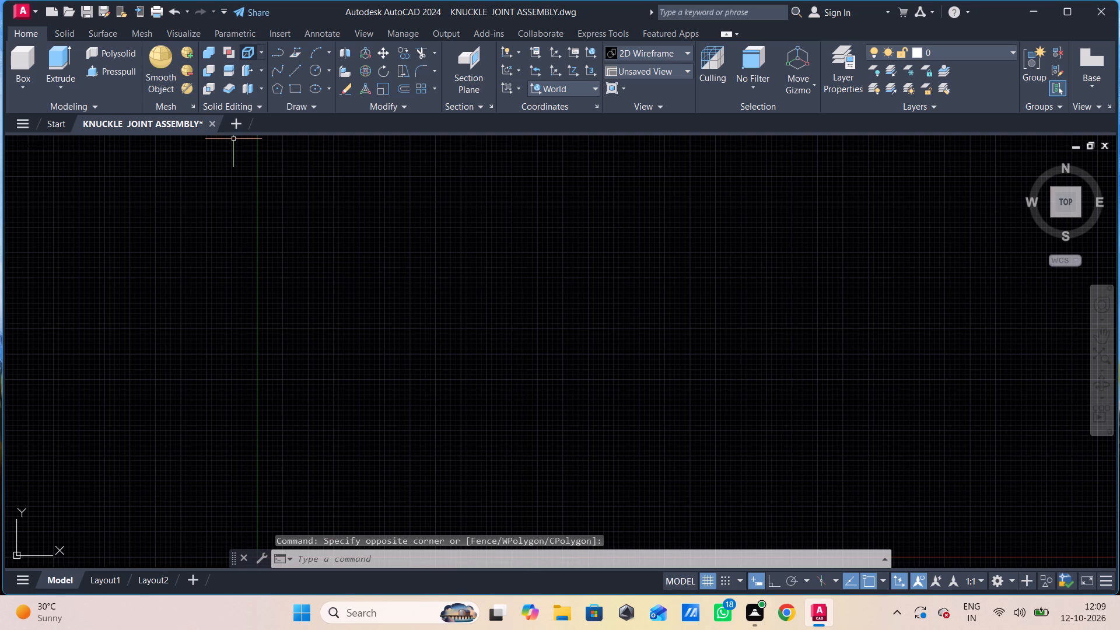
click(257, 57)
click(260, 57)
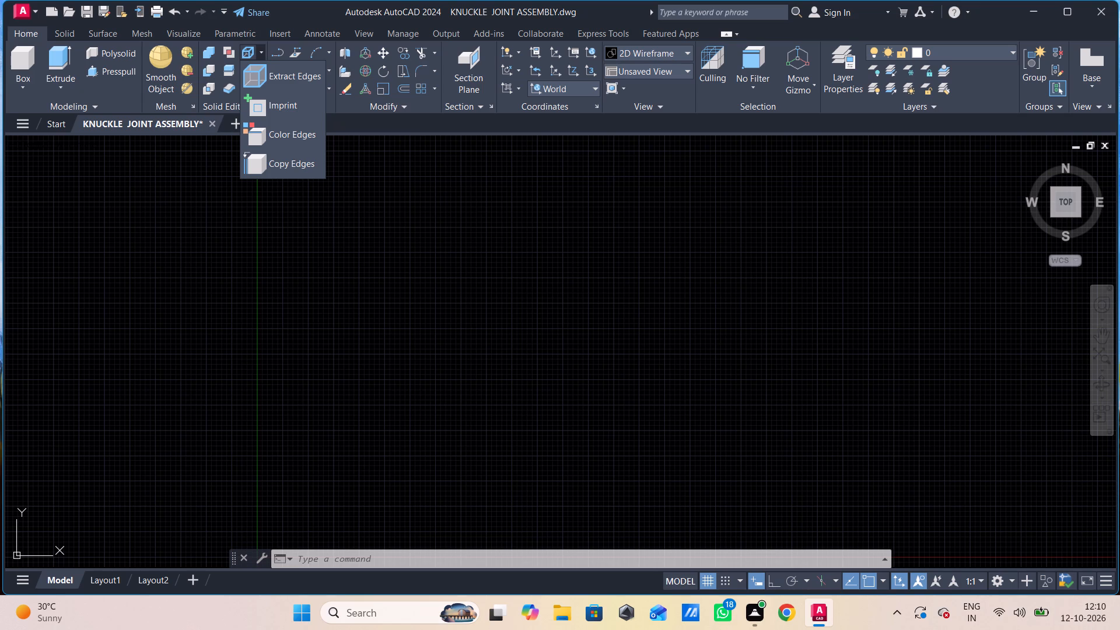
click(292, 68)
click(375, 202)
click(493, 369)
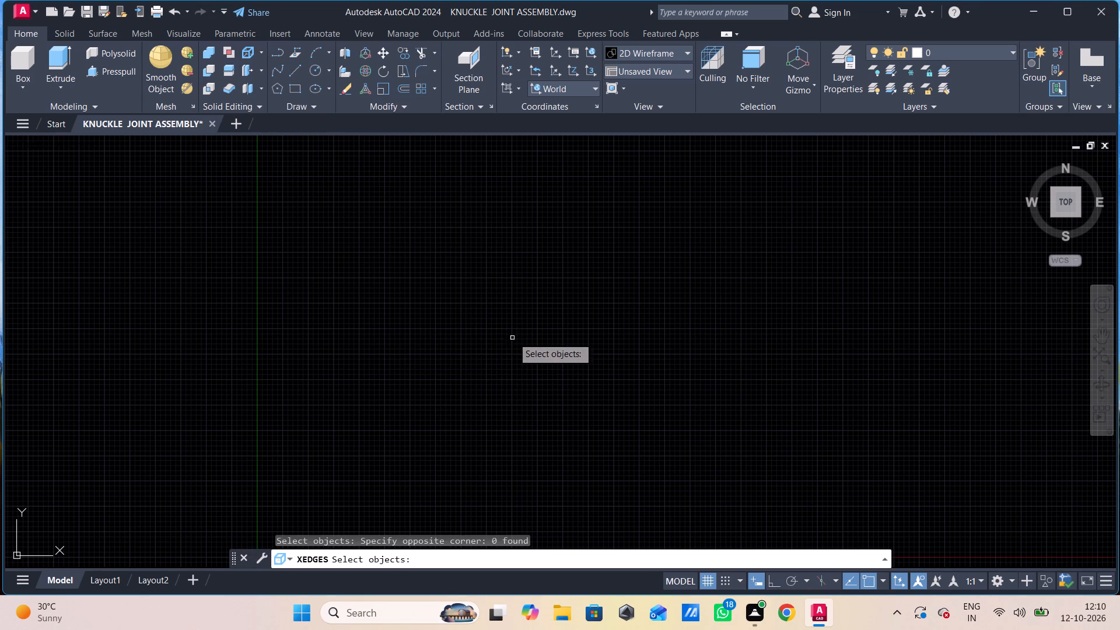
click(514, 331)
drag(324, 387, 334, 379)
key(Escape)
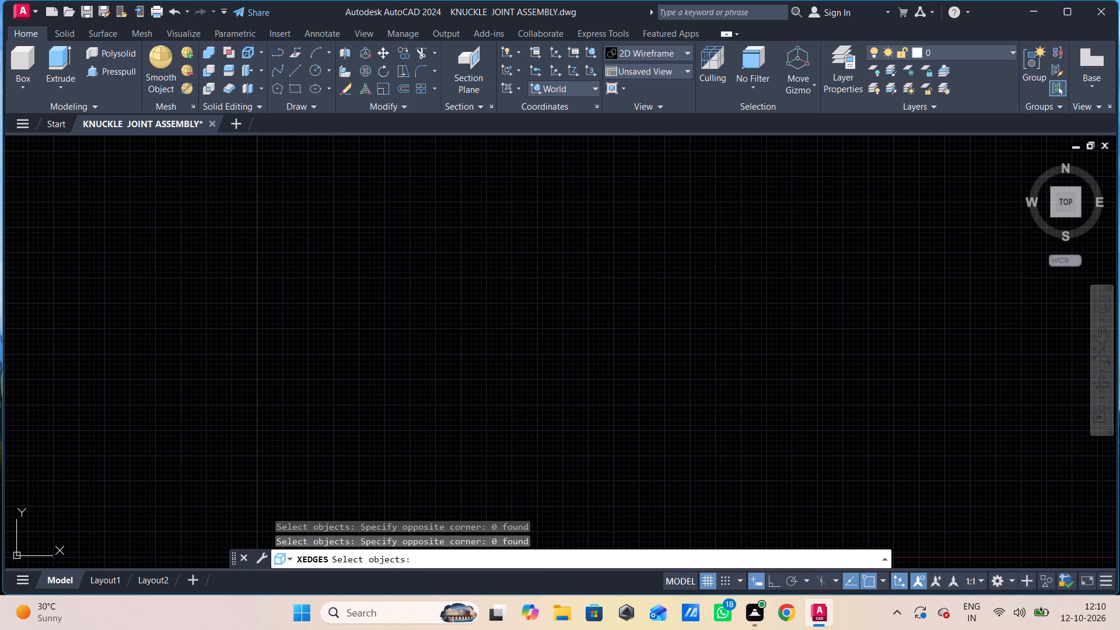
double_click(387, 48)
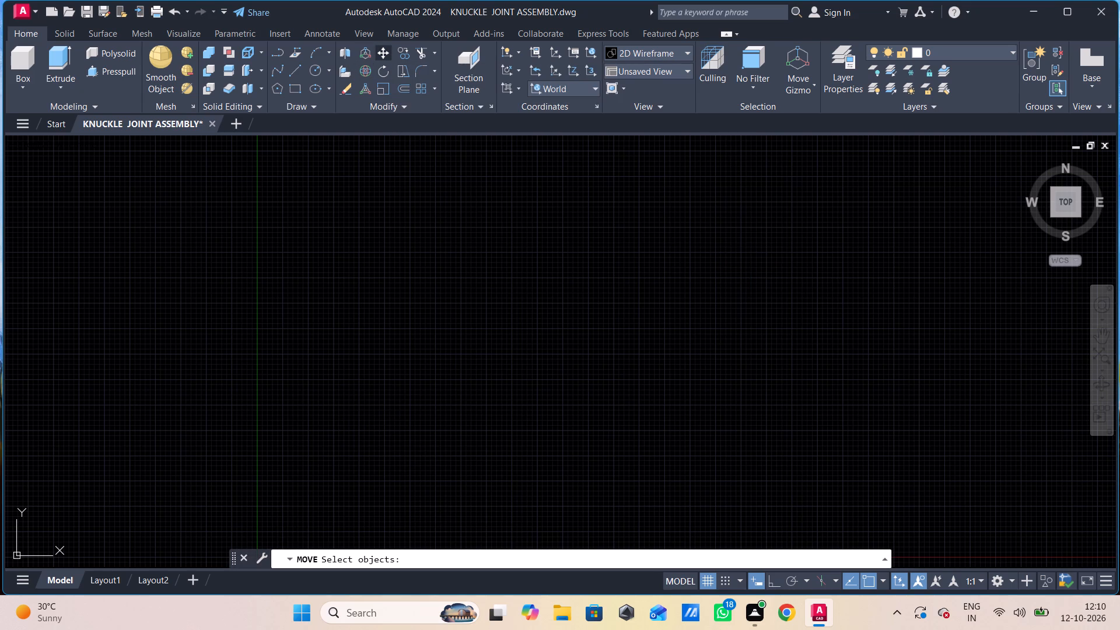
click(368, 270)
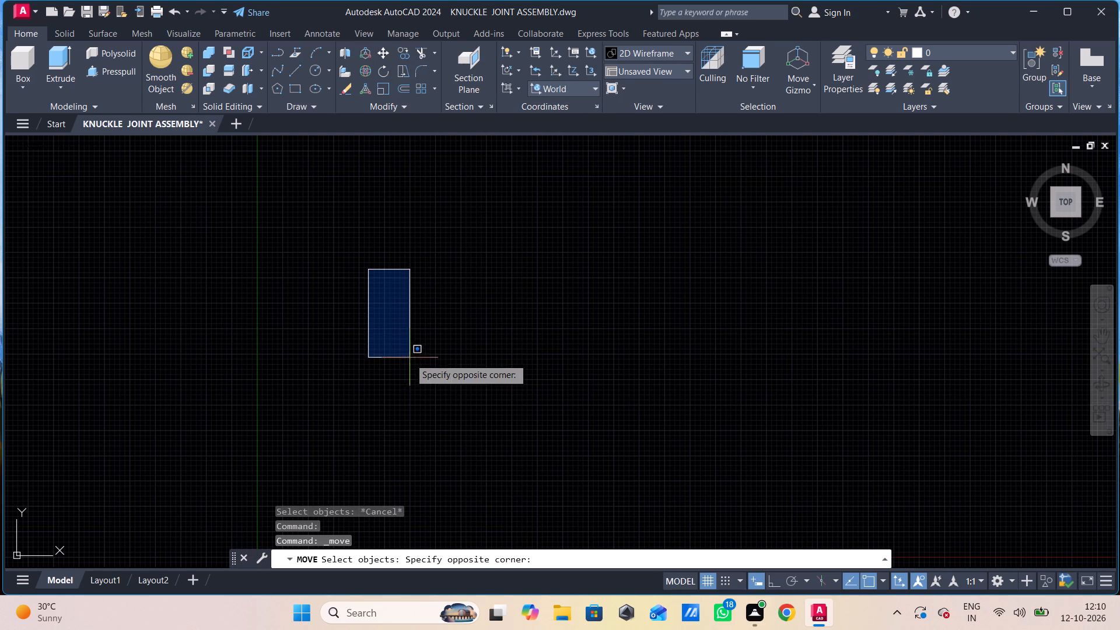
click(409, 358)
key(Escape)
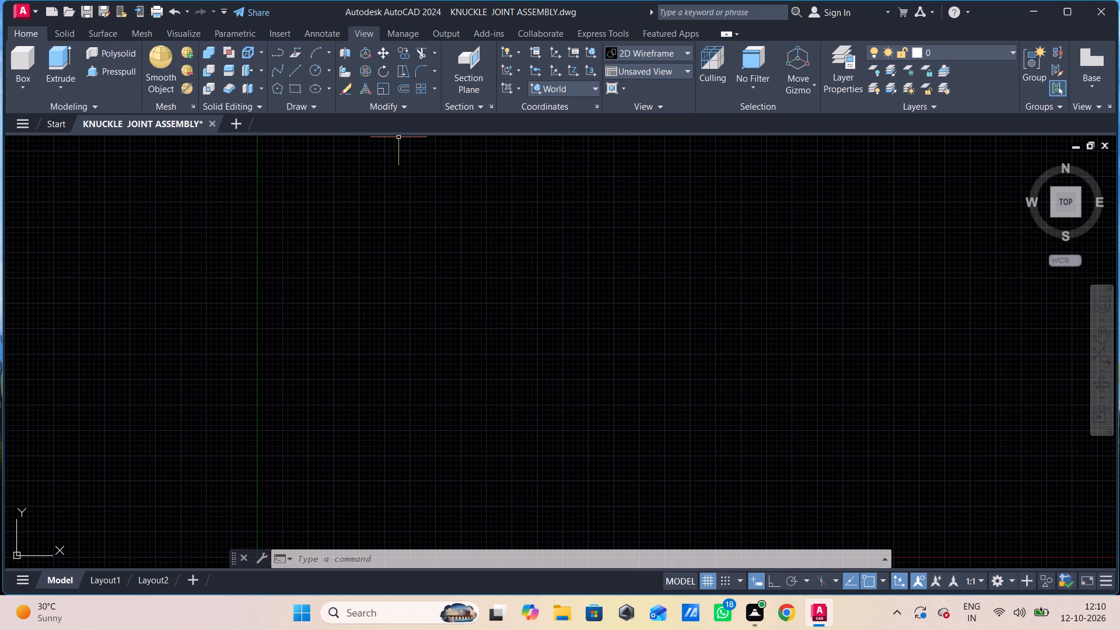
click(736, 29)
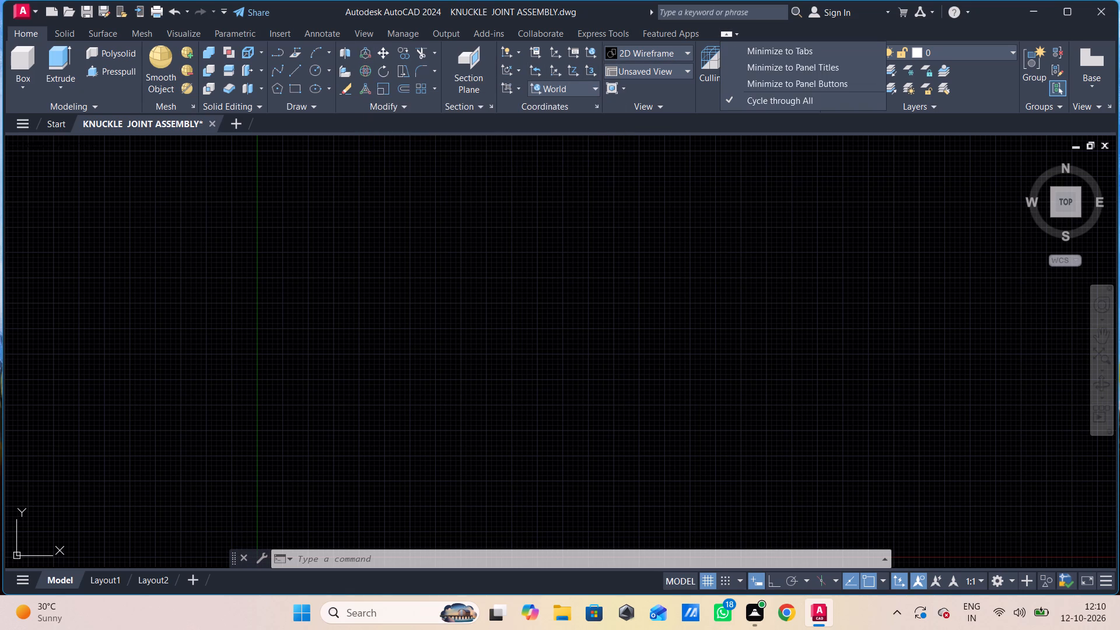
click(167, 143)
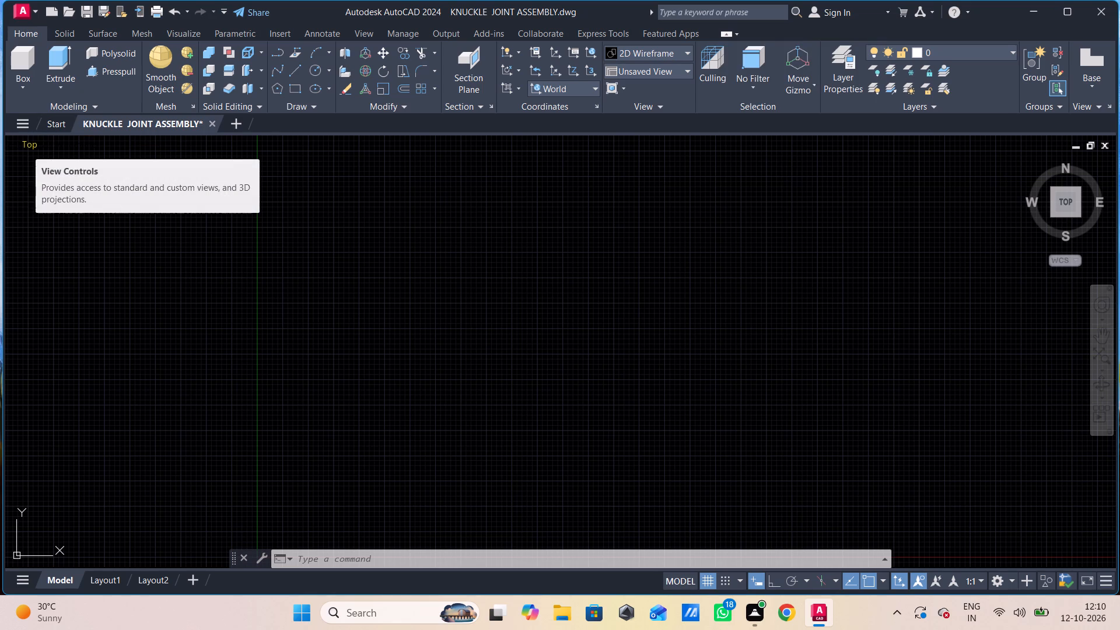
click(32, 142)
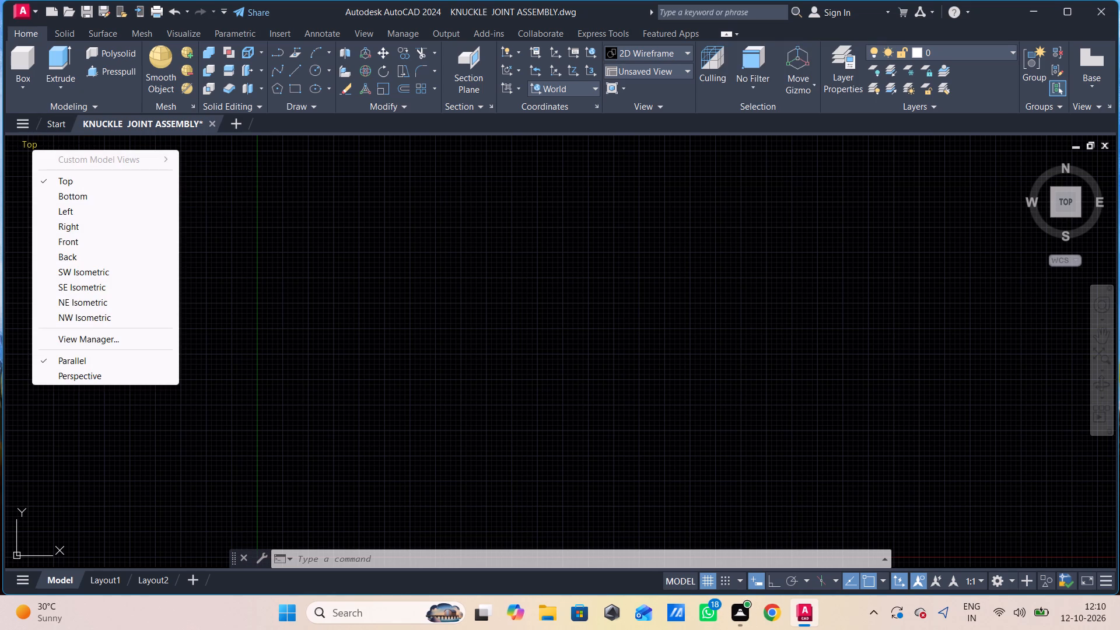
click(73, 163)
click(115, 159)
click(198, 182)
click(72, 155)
Open the Visual Styles Manager, examine the 2D Wireframe style's settings, and collapse its Display resolution section.
click(66, 148)
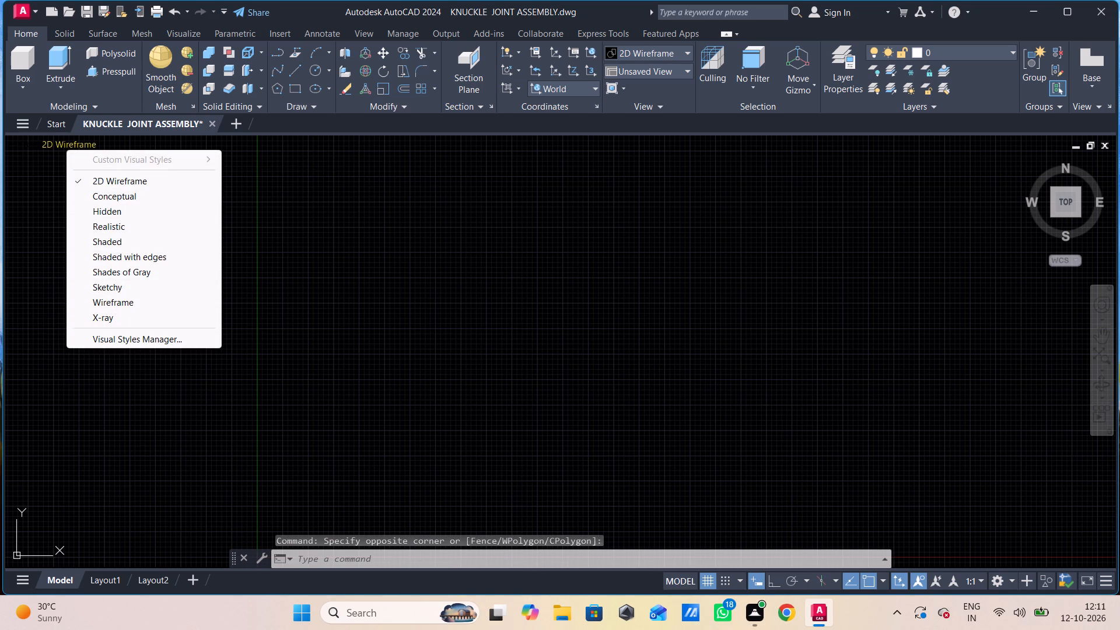
click(124, 342)
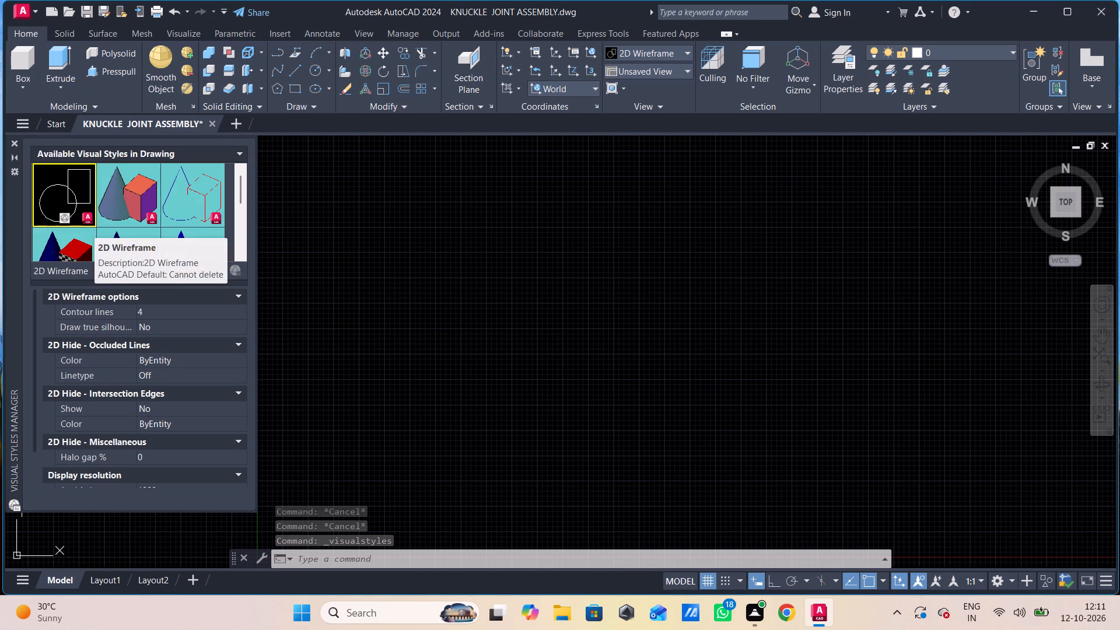
scroll(125, 291, down, 6)
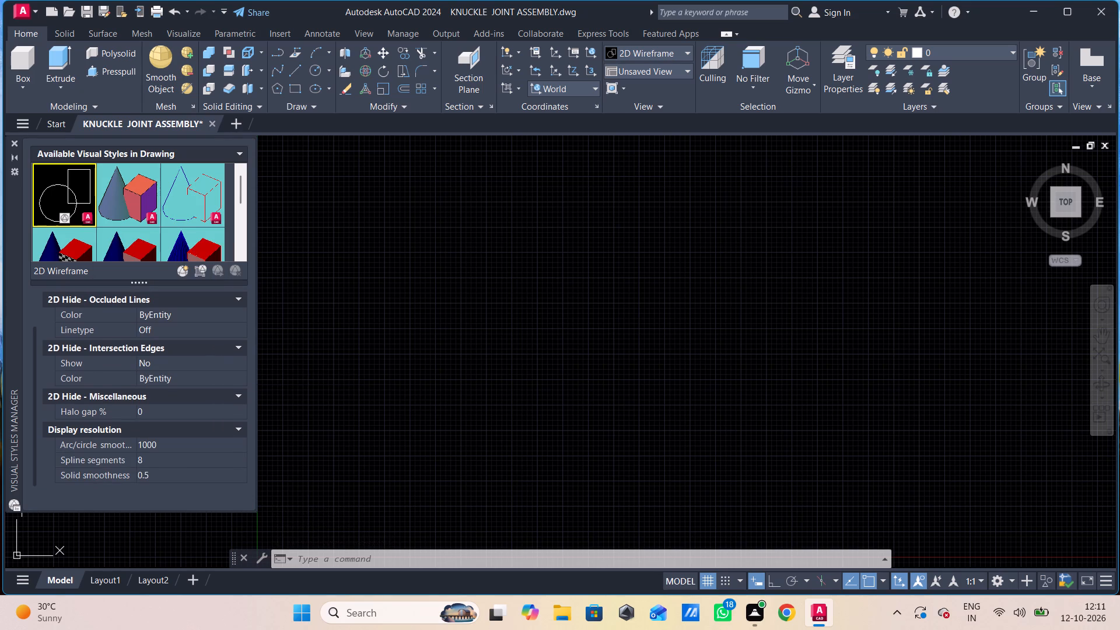
click(139, 432)
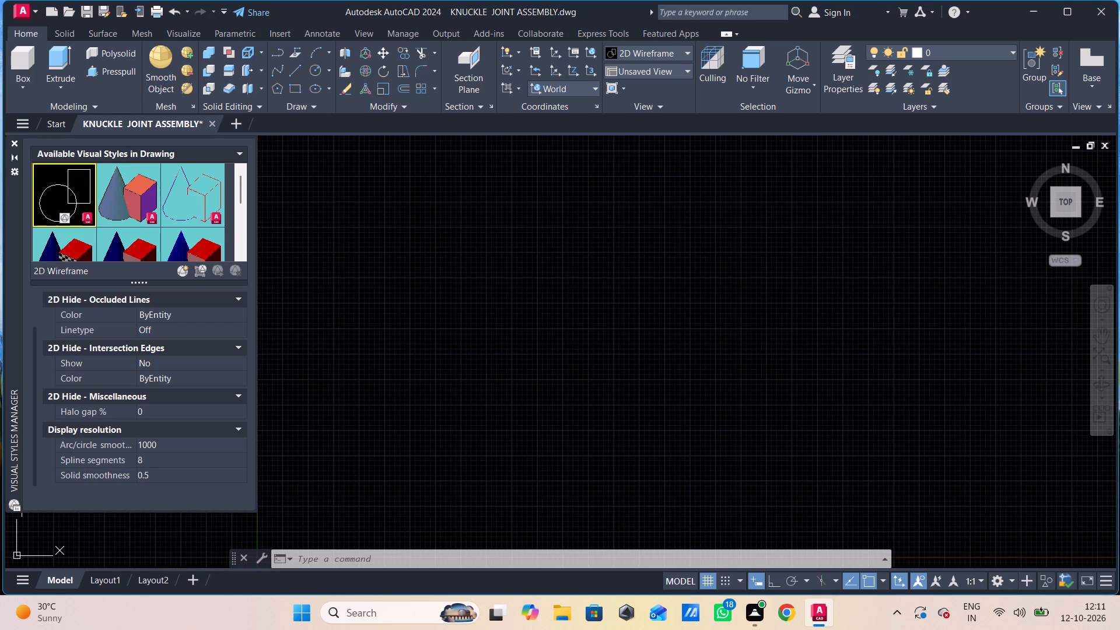
click(234, 429)
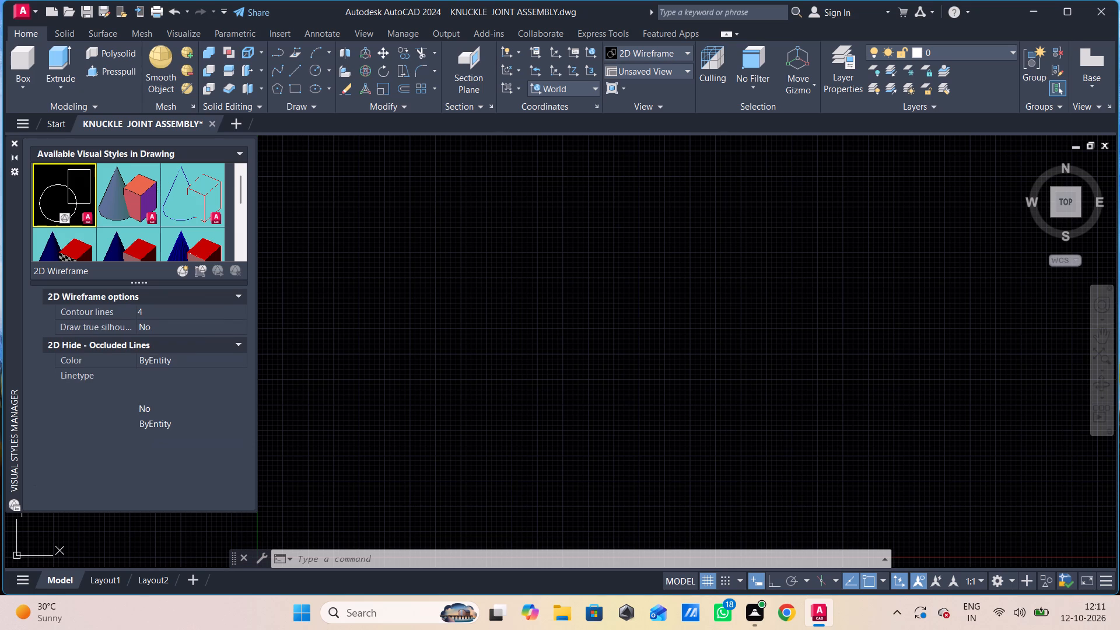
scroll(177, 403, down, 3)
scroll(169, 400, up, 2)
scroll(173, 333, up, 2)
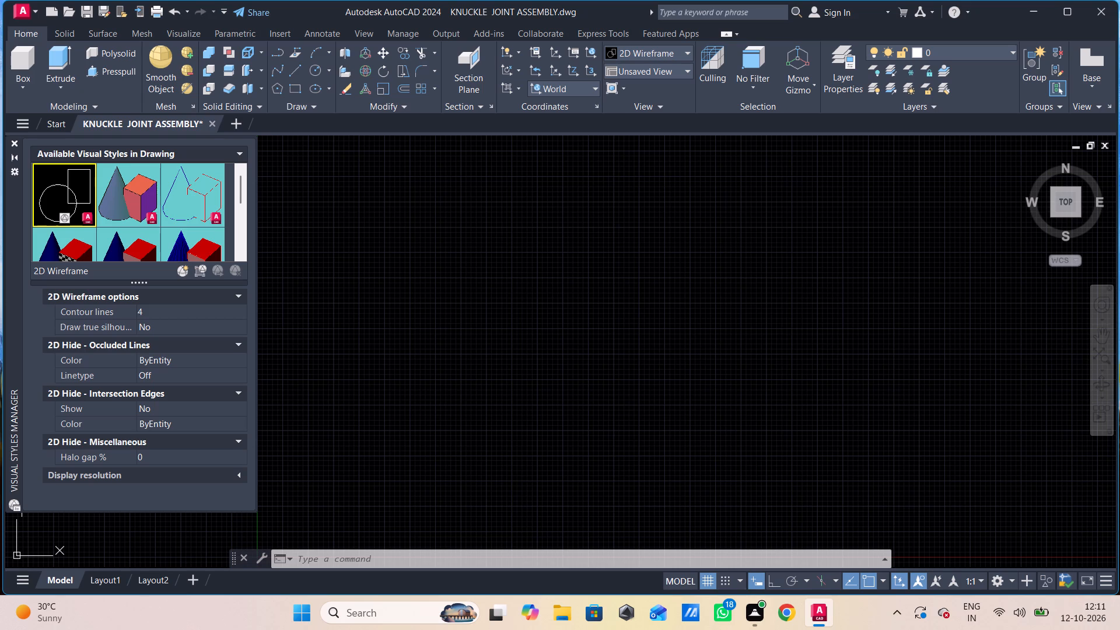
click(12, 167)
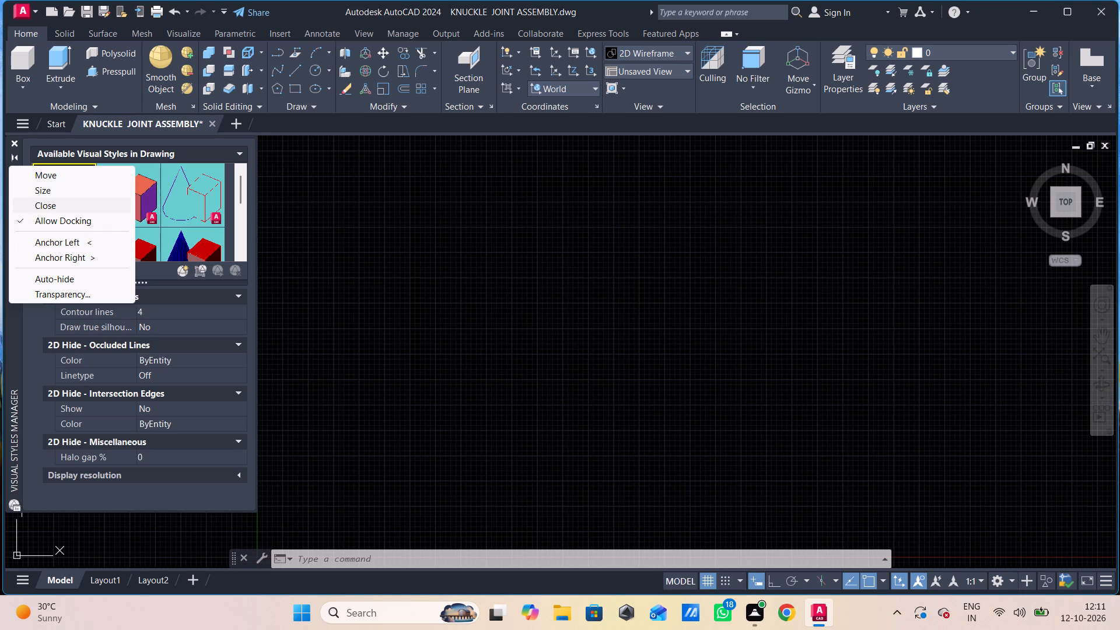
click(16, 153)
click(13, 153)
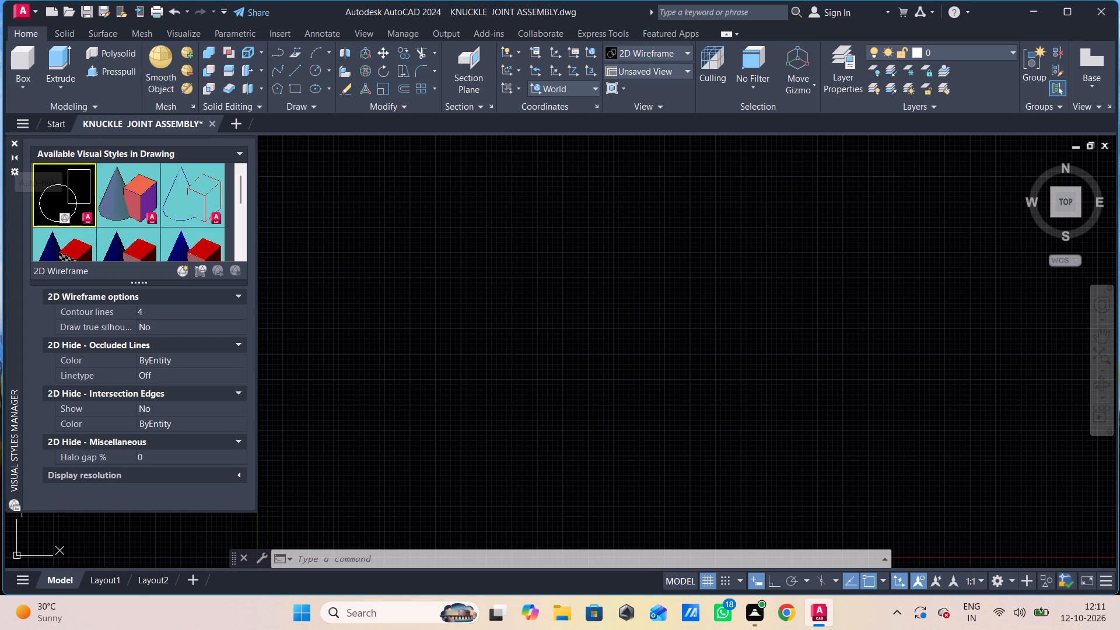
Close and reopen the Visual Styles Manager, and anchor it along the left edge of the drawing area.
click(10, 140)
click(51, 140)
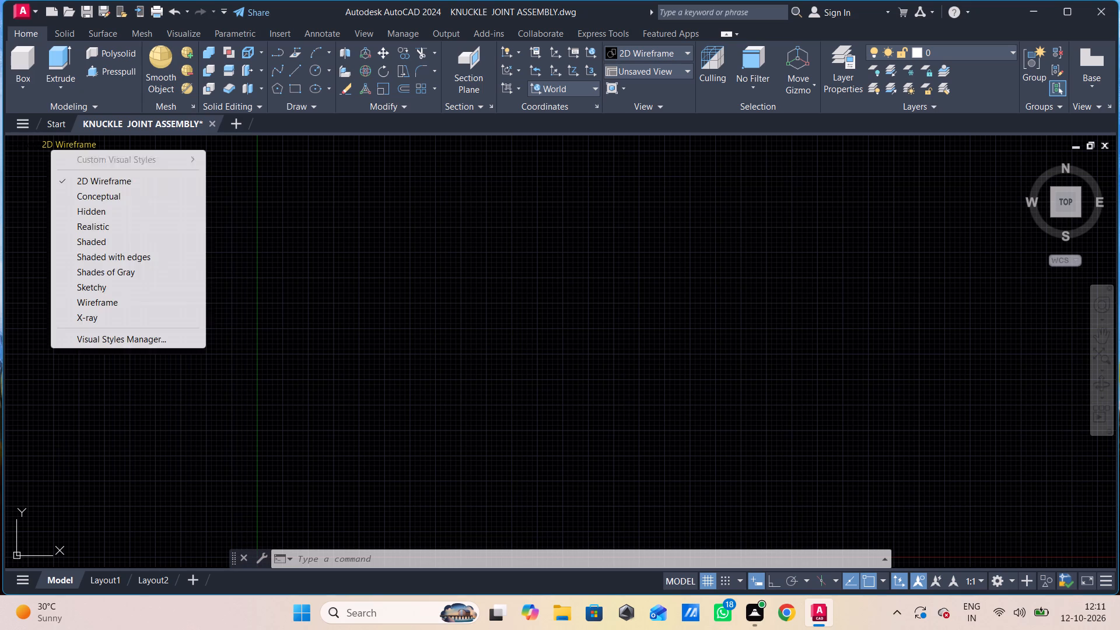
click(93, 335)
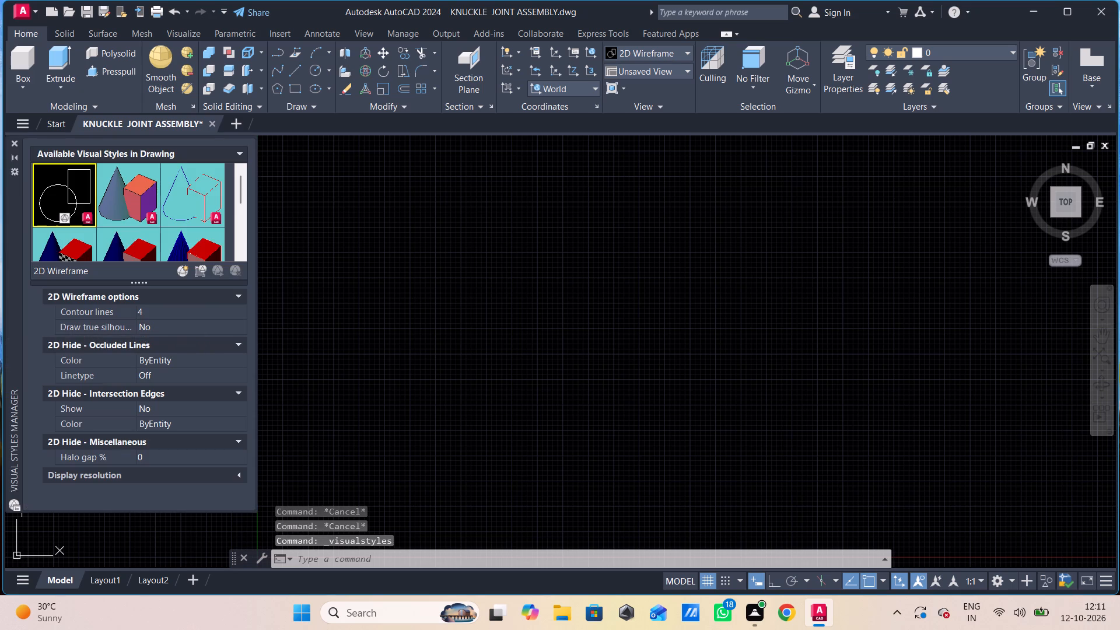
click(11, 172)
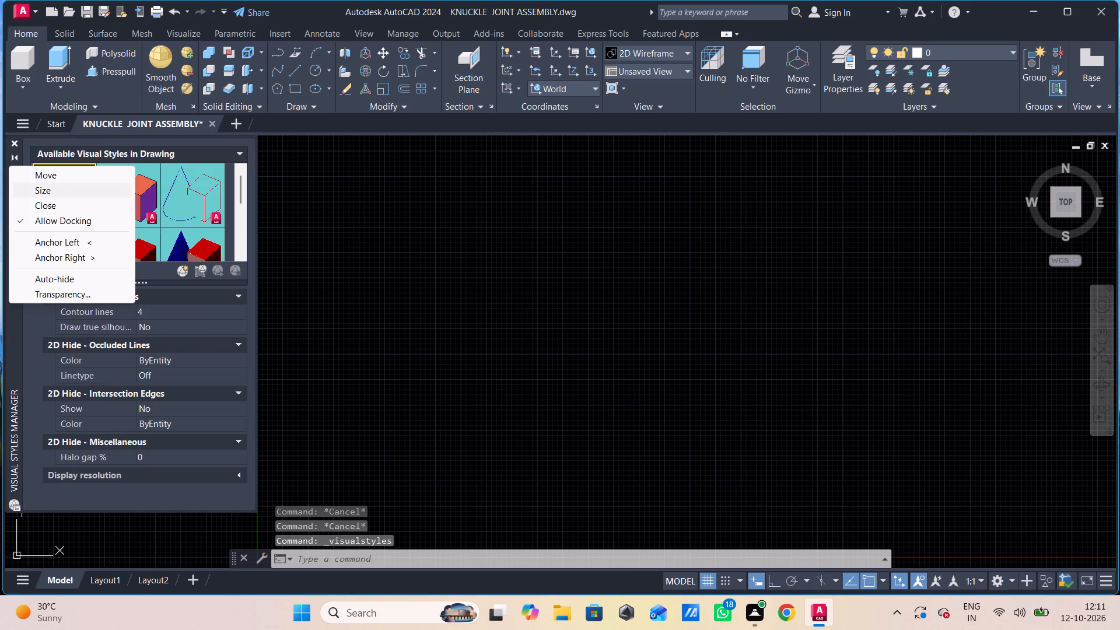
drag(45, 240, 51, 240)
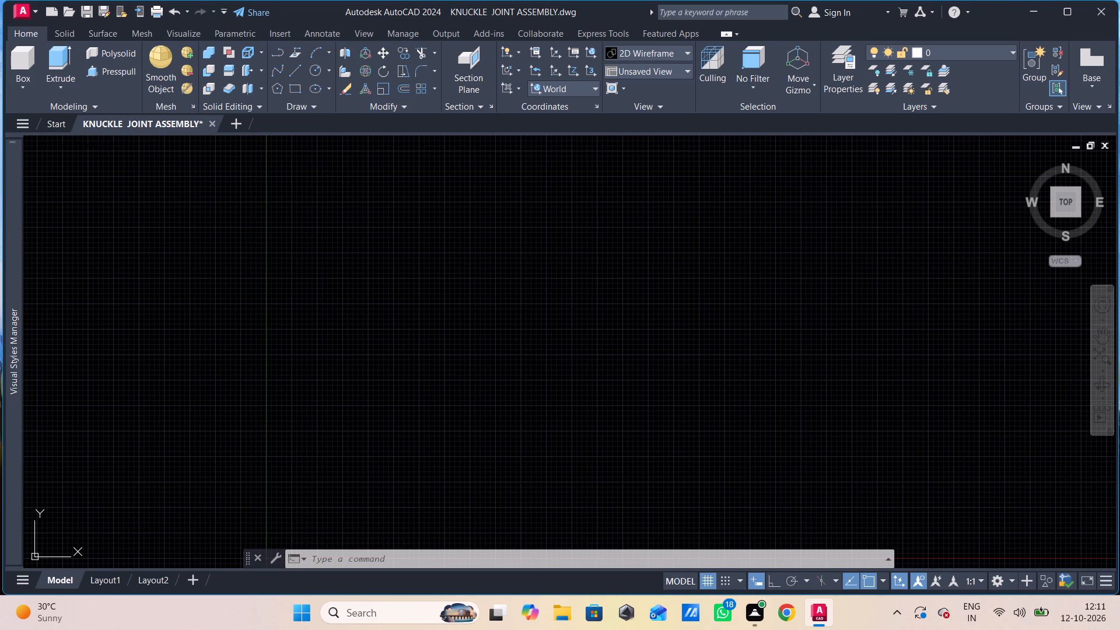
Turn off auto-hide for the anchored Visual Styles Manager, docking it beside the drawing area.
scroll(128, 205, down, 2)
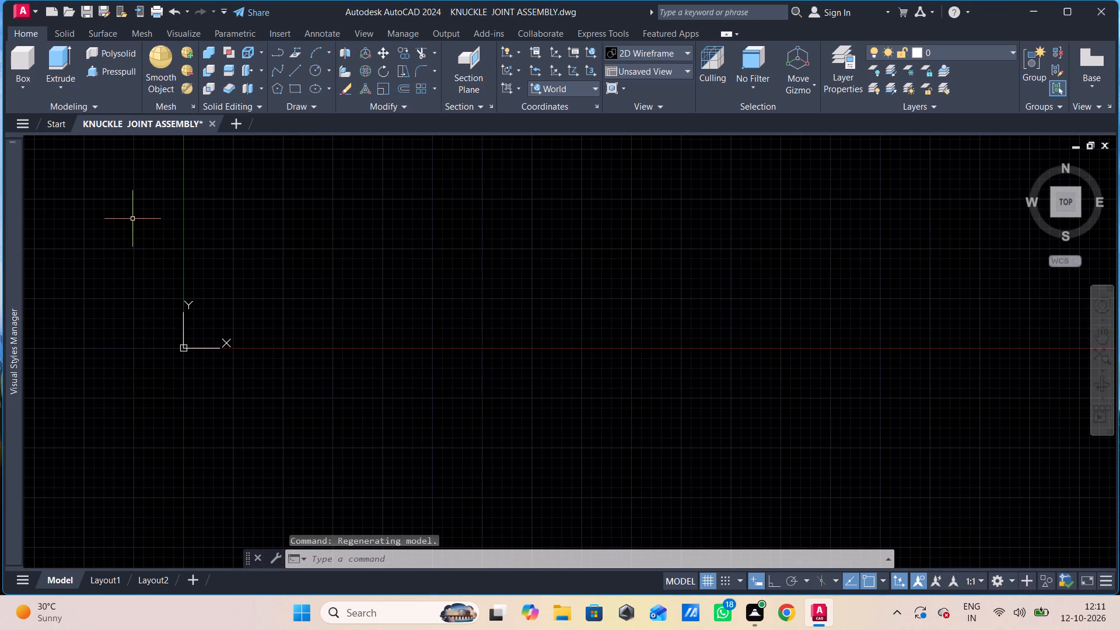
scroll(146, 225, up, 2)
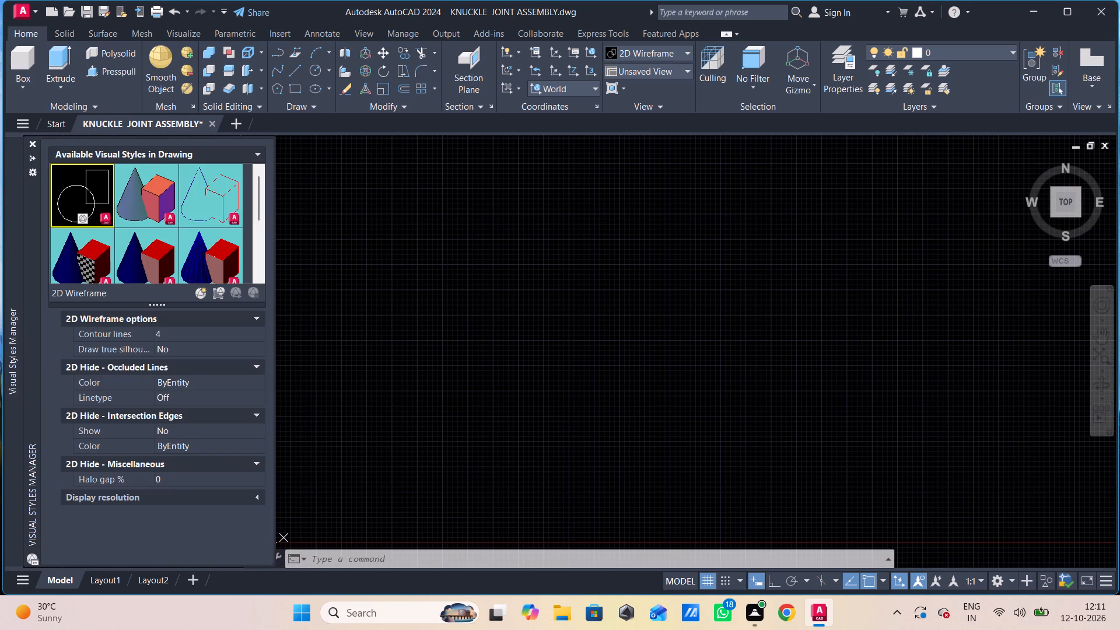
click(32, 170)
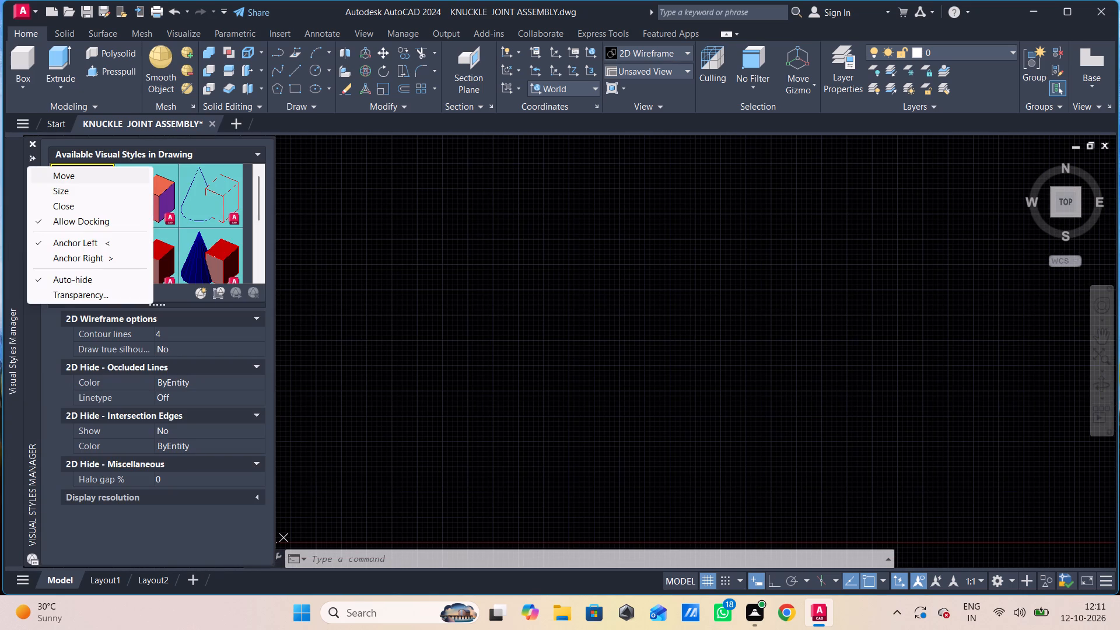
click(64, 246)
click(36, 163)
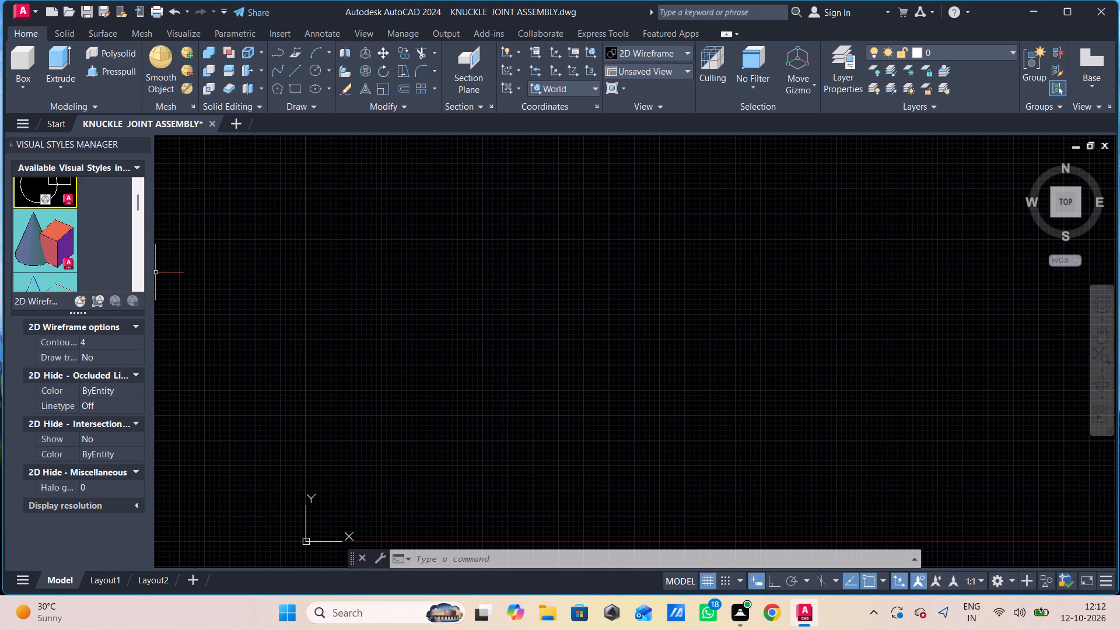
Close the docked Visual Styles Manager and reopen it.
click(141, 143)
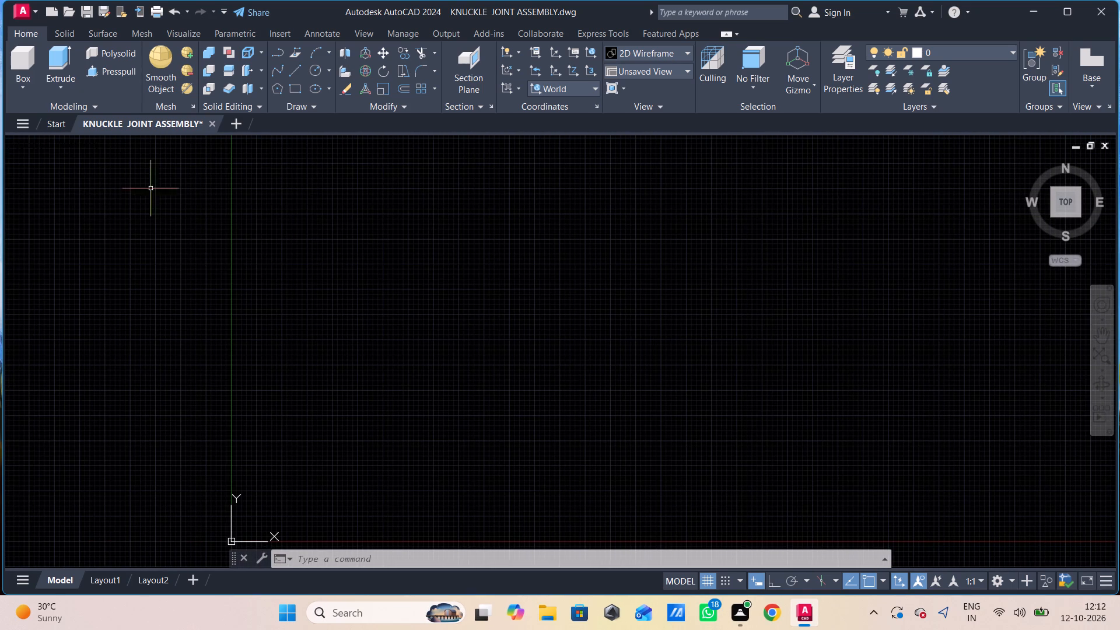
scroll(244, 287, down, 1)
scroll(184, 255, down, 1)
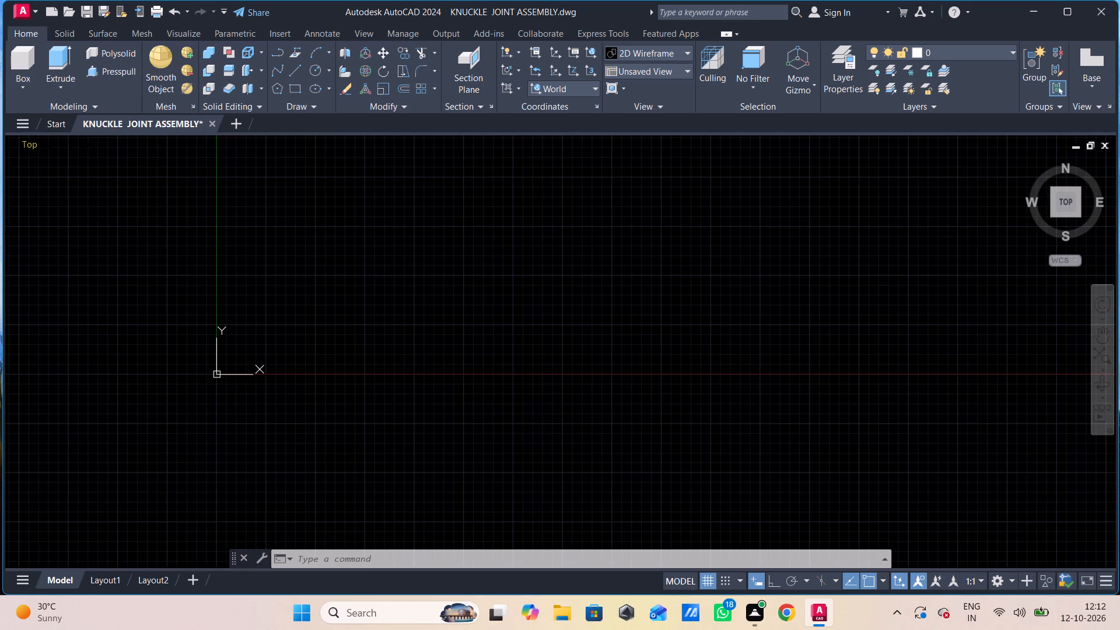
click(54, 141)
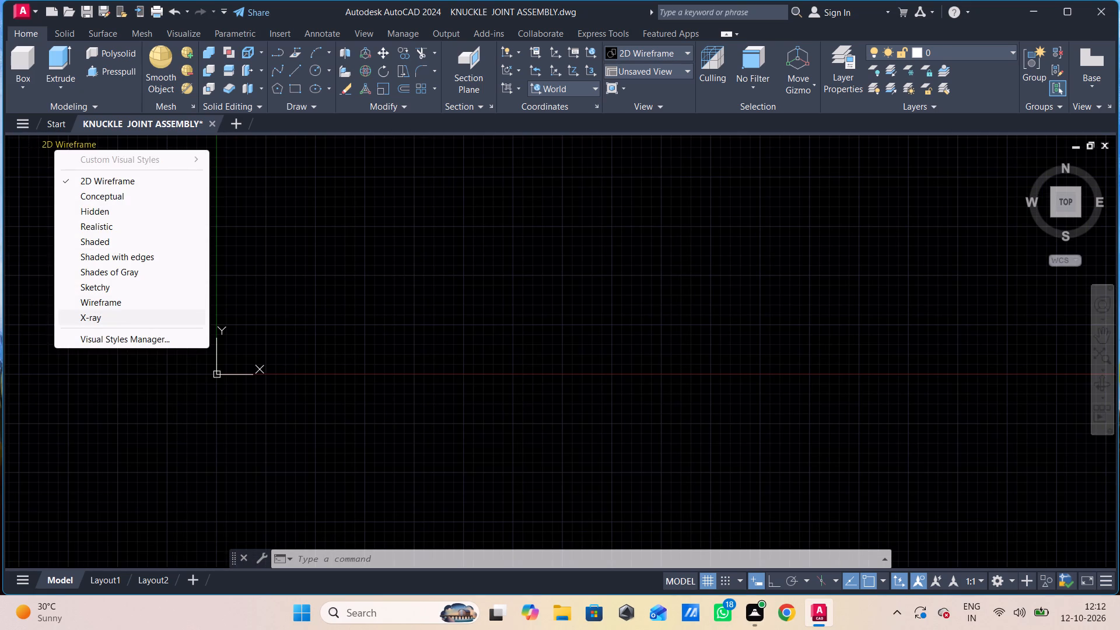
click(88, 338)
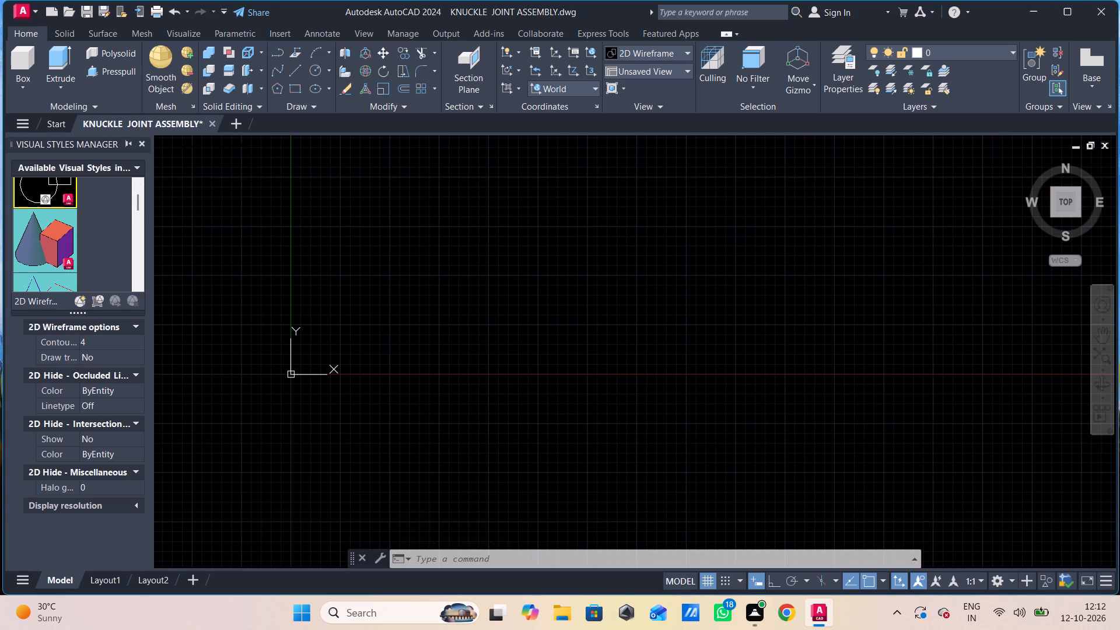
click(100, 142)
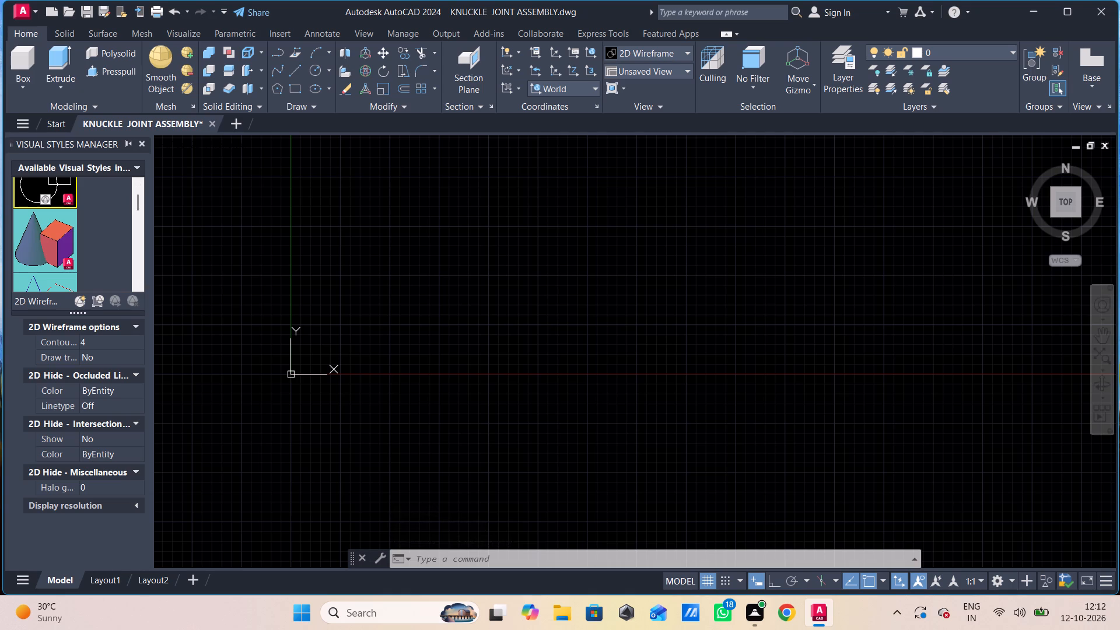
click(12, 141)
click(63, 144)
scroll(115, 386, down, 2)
Widen the docked Visual Styles Manager and collapse its Available Visual Styles in Drawing section.
drag(151, 251, 178, 251)
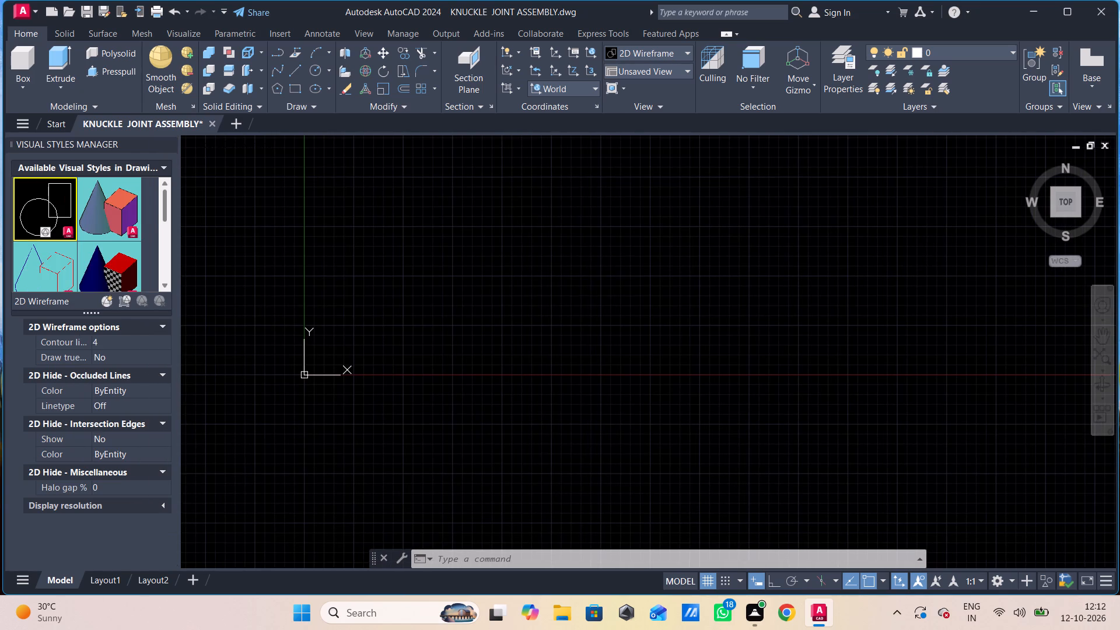
click(166, 163)
click(163, 167)
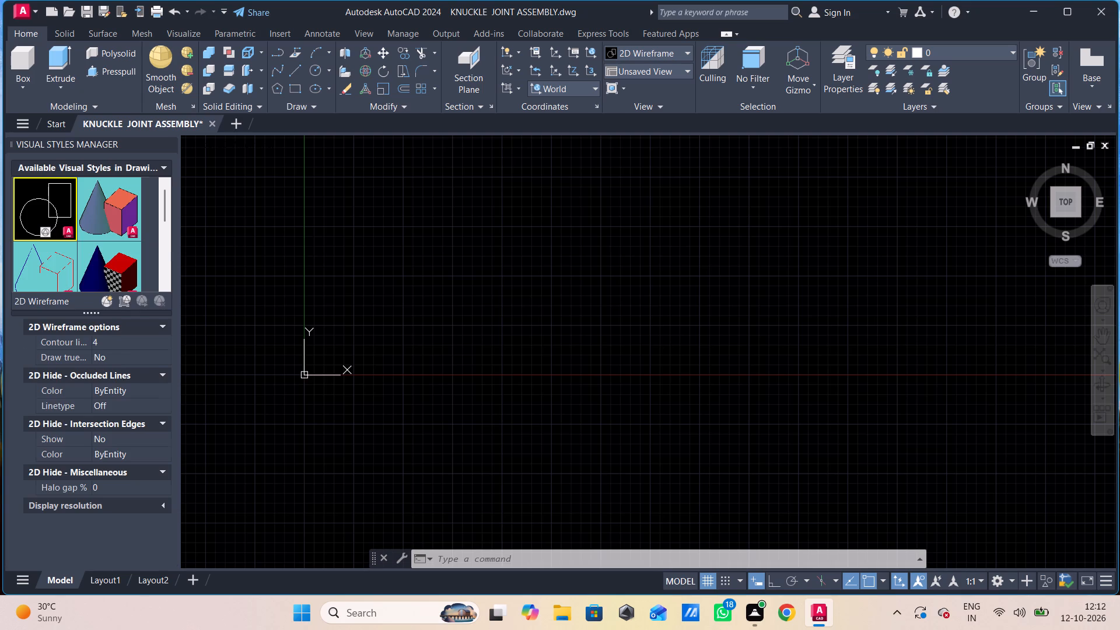
click(163, 168)
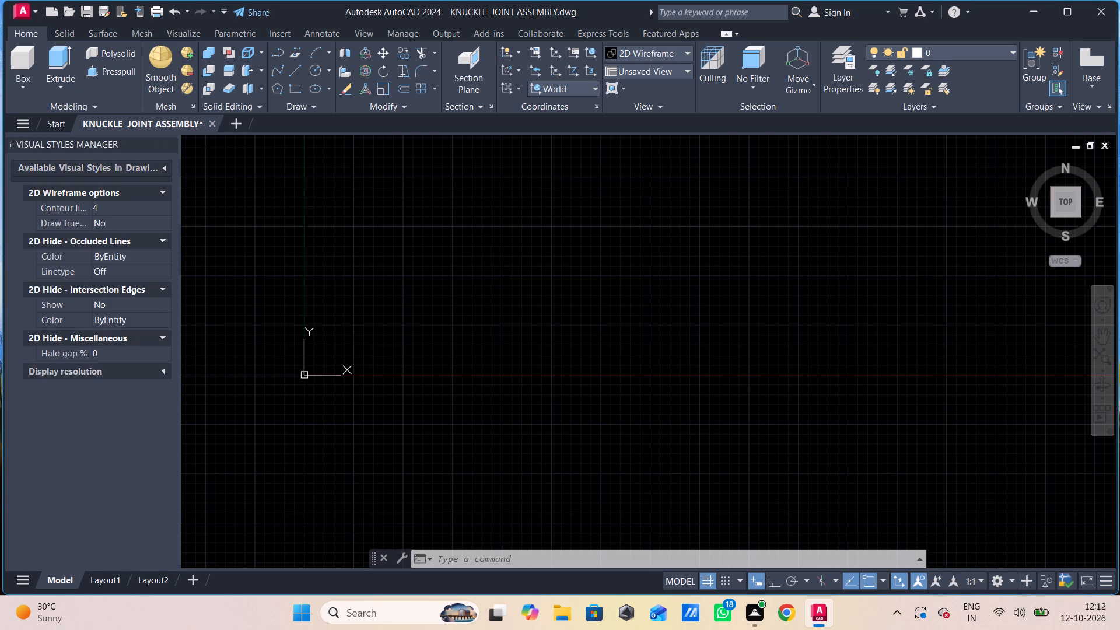
Float the Visual Styles Manager by disallowing docking, and turn on its auto-hide.
click(11, 139)
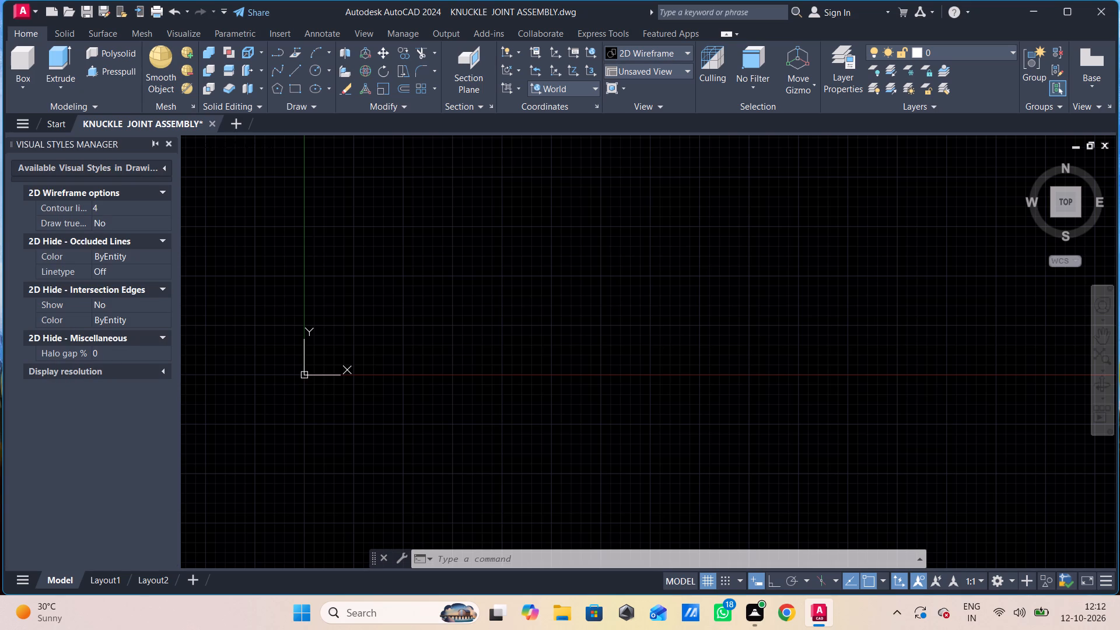
right_click(11, 141)
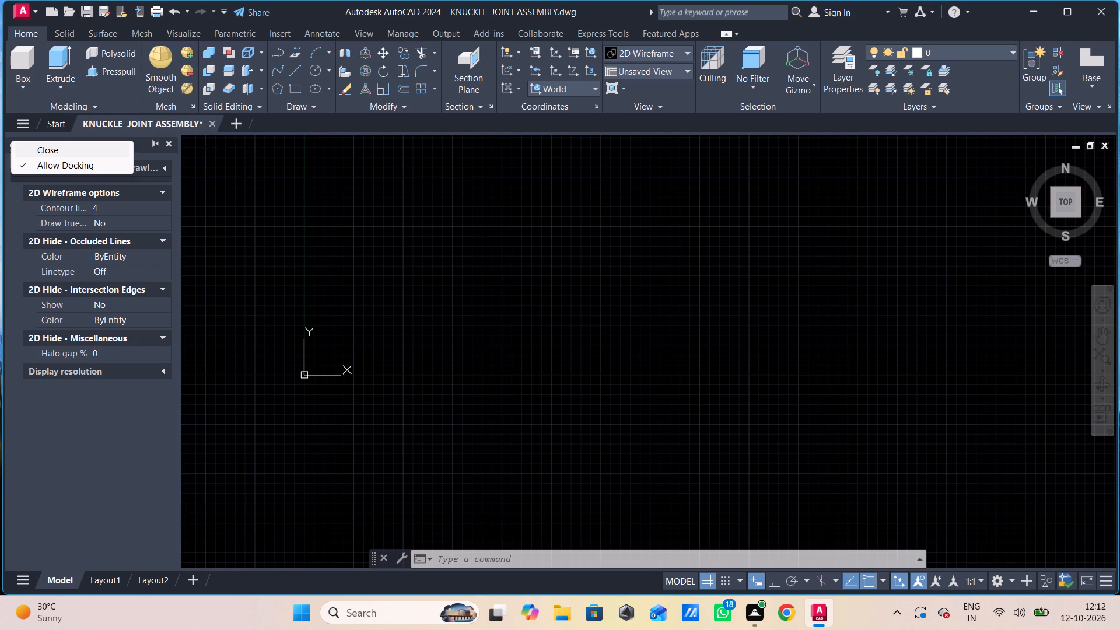
click(34, 165)
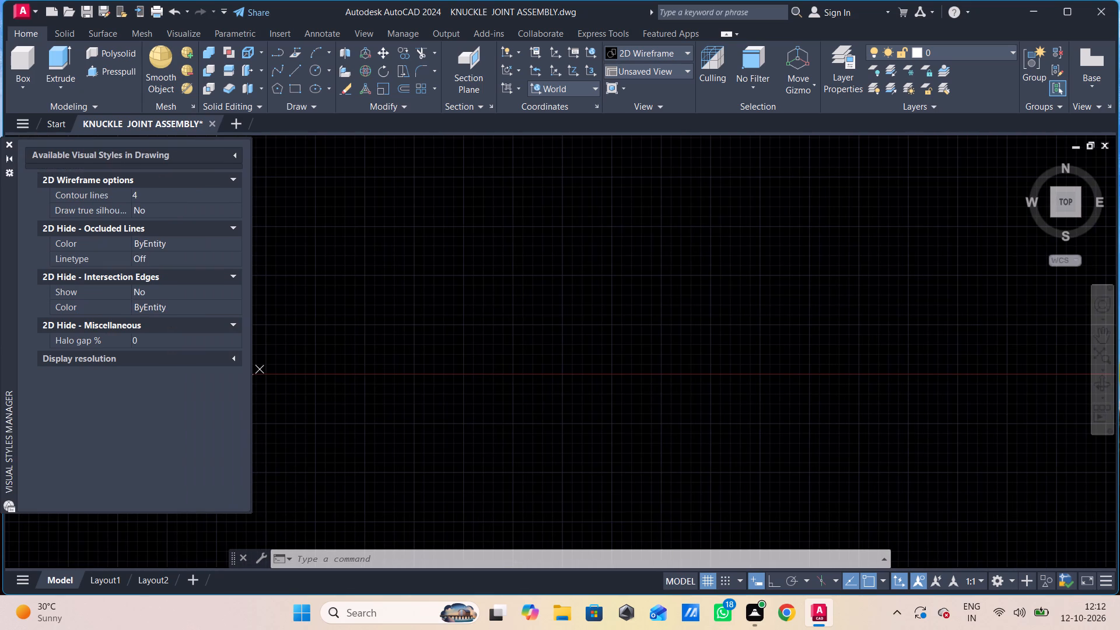
click(8, 171)
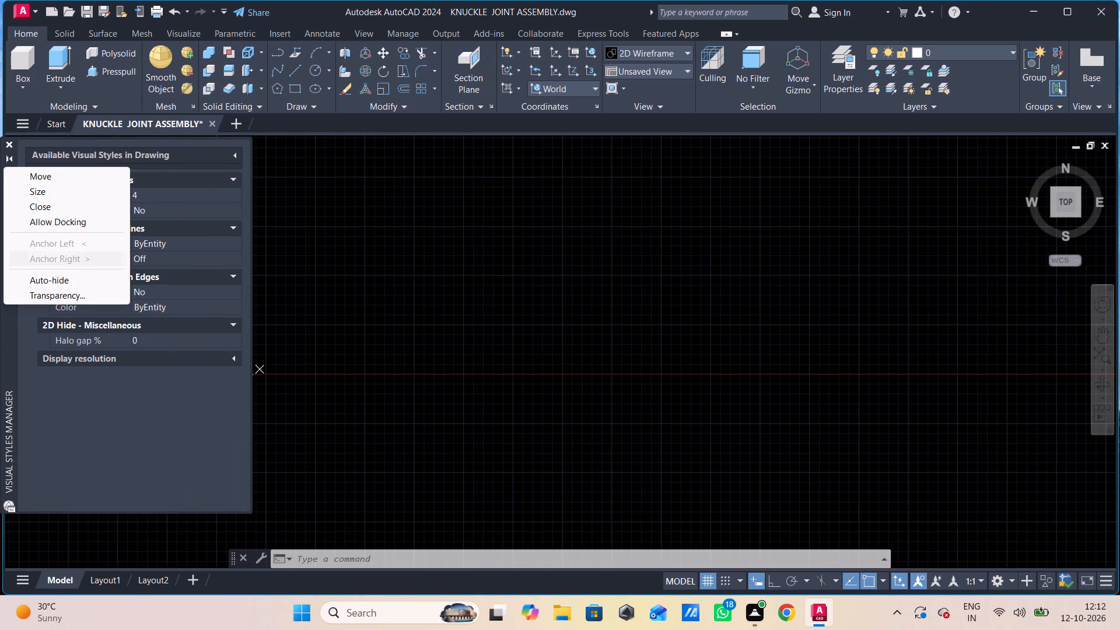
click(76, 283)
click(319, 296)
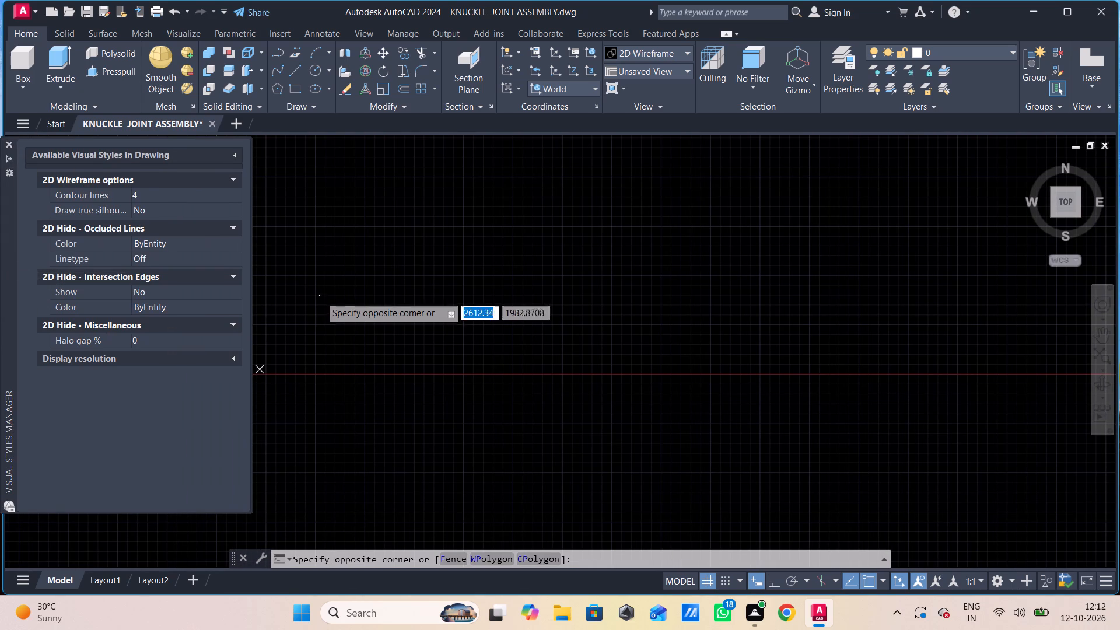
click(47, 181)
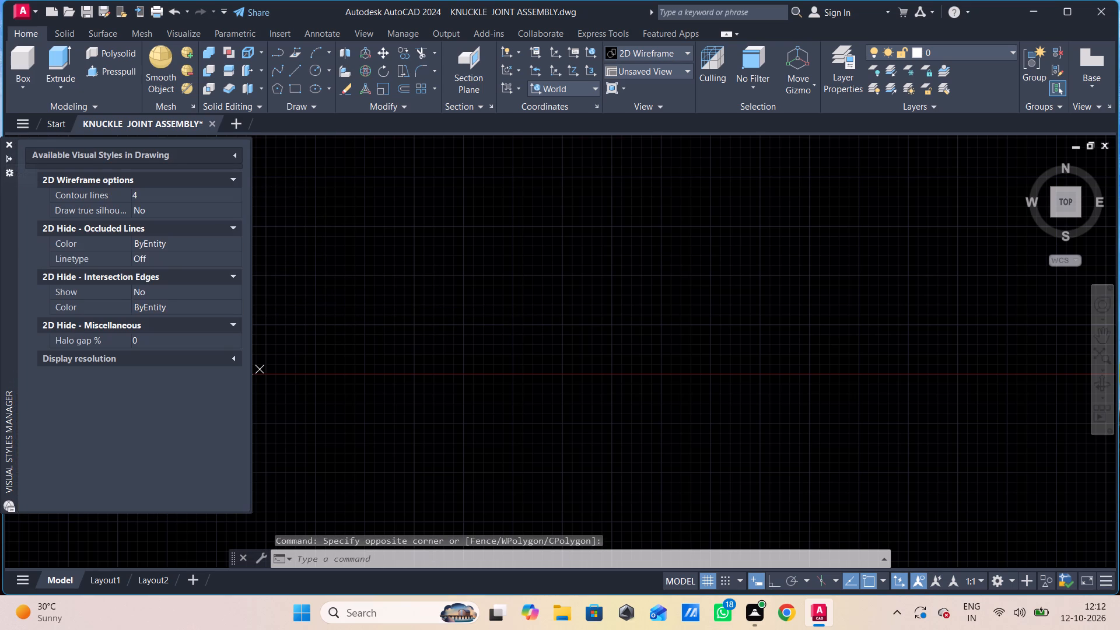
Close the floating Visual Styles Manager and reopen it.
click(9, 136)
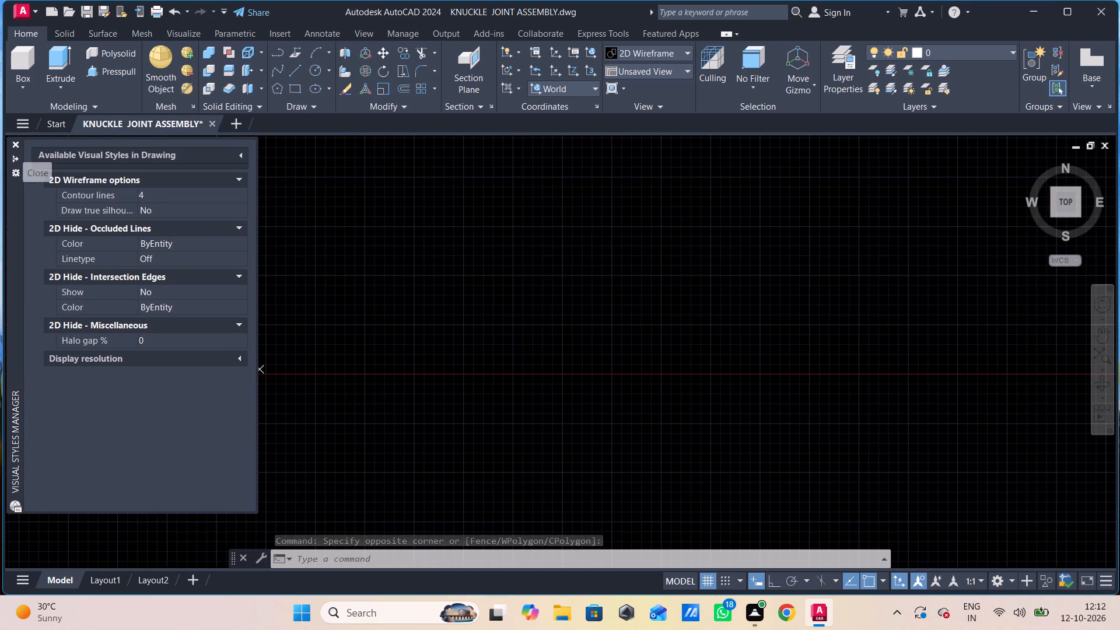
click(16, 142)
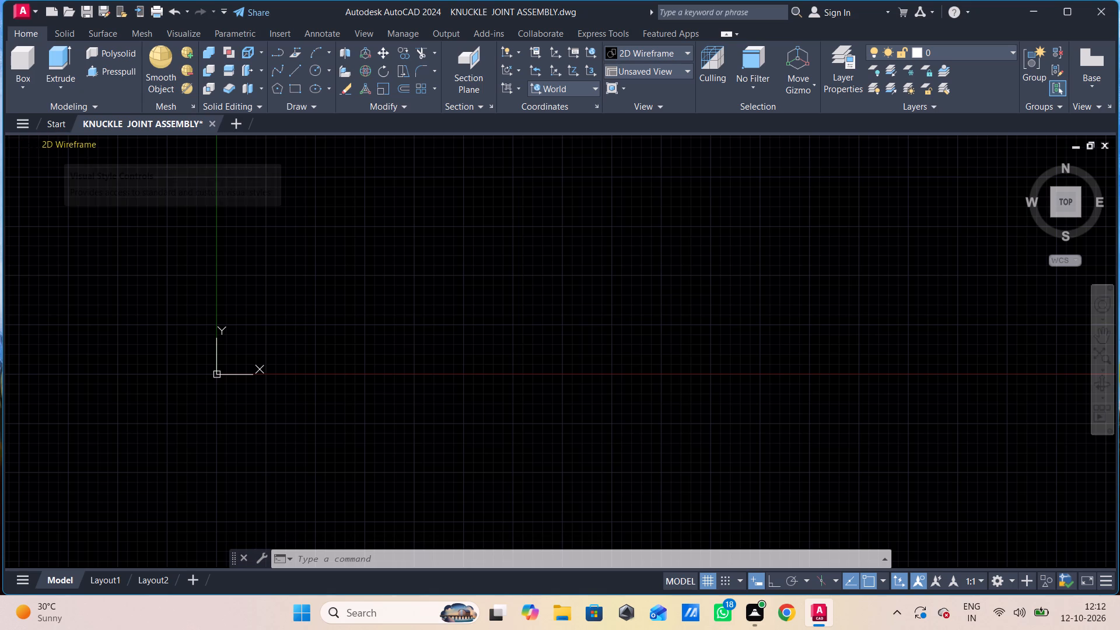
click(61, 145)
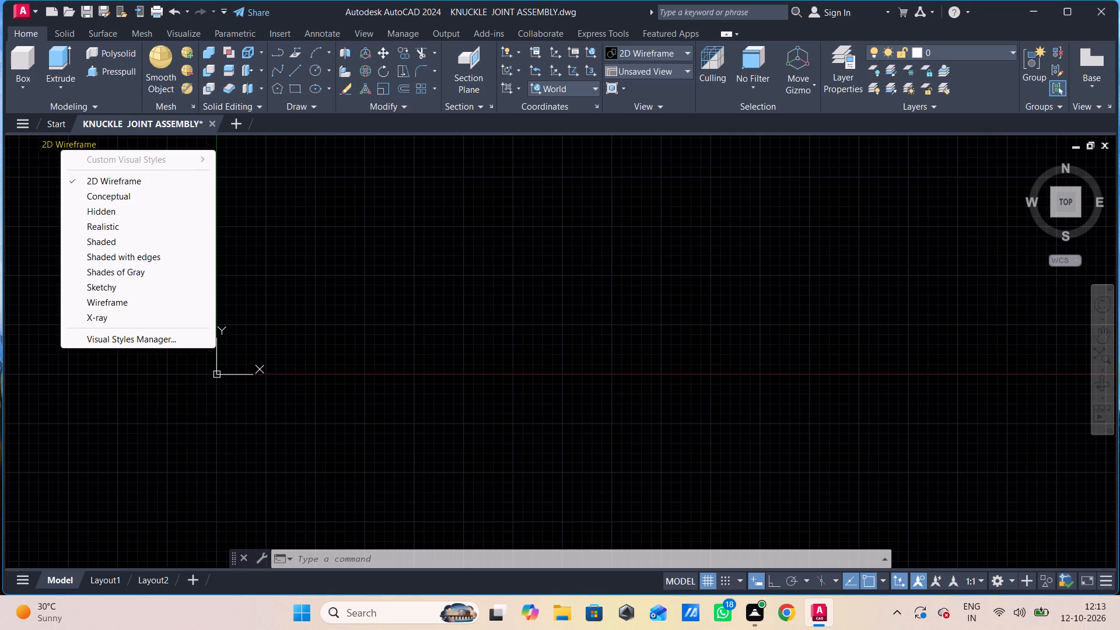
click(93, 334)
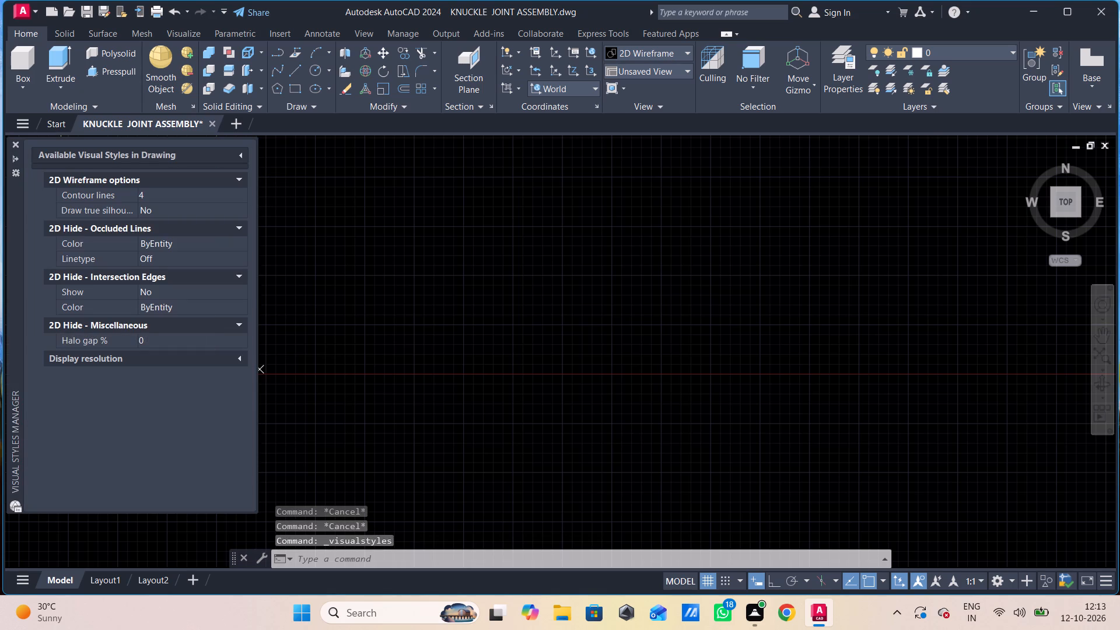
Examine the Visual Styles Manager's palette transparency settings and accept them as they are.
click(16, 169)
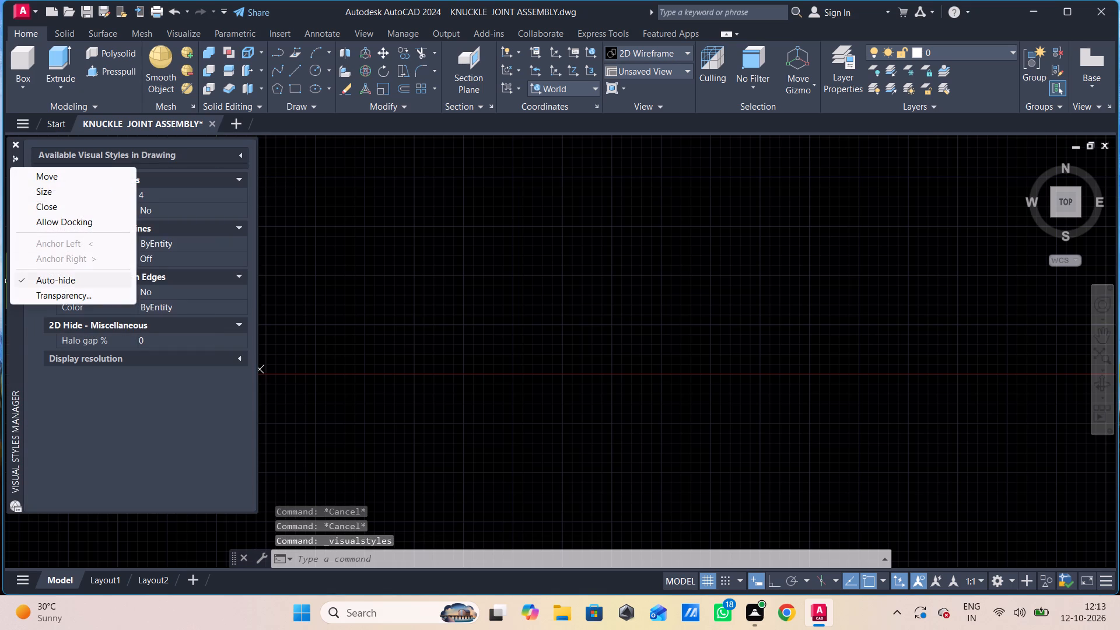
click(69, 294)
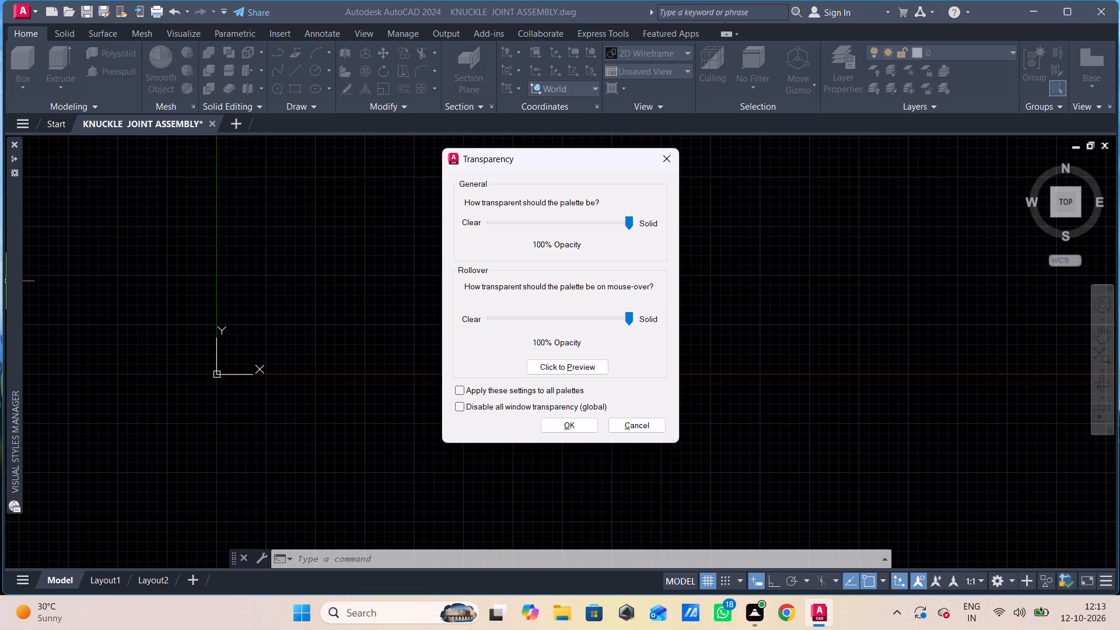
click(570, 428)
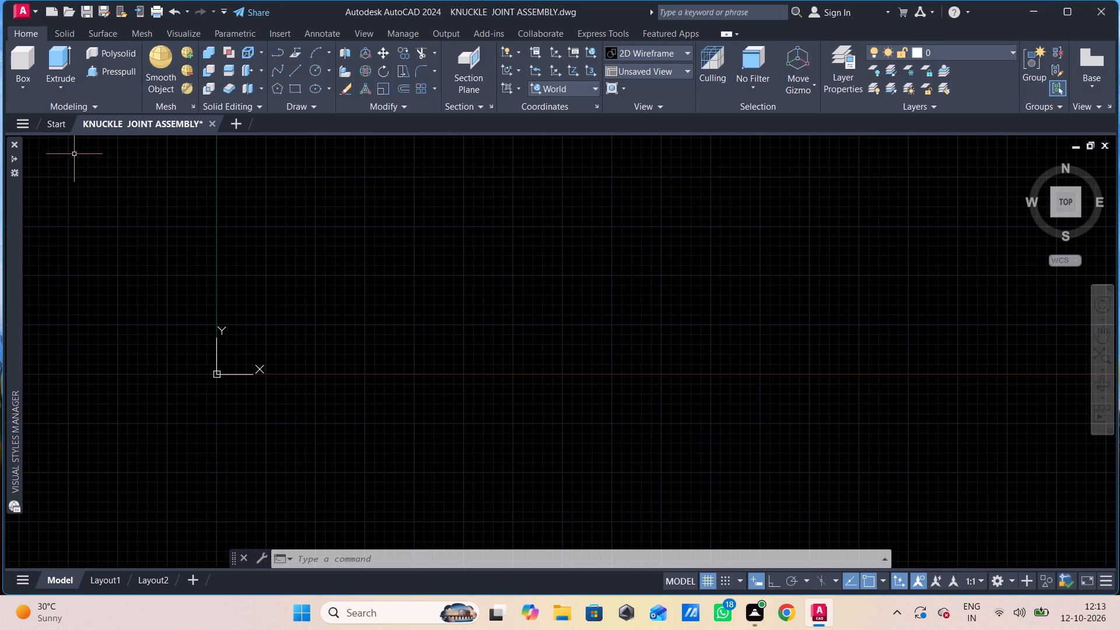
Reopen the Visual Styles Manager, turn off its auto-hide, and close the palette.
click(68, 138)
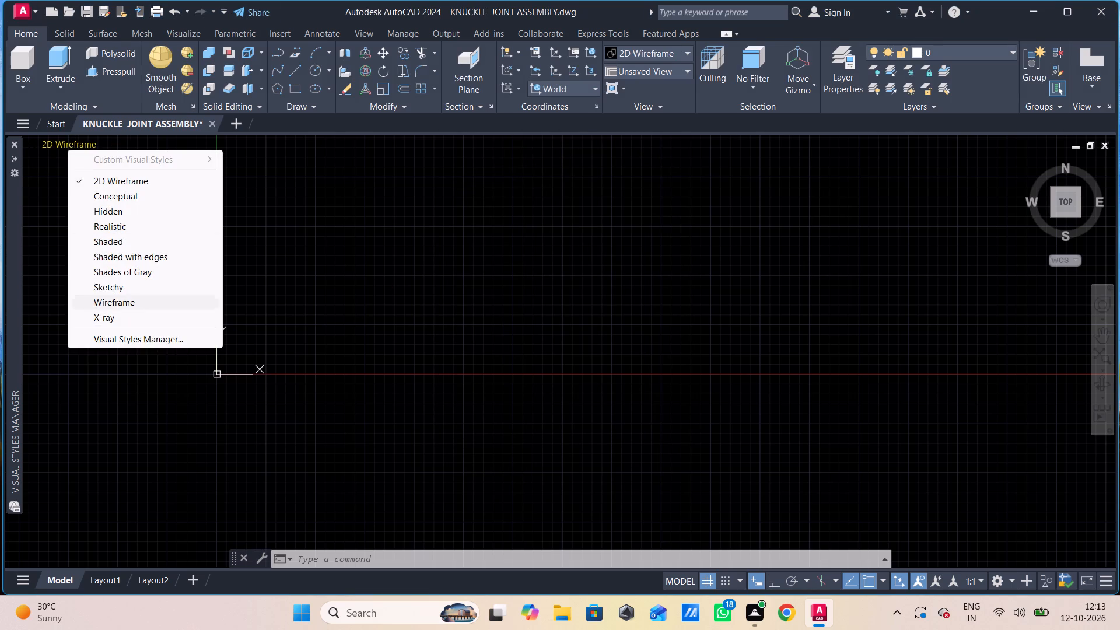
click(107, 335)
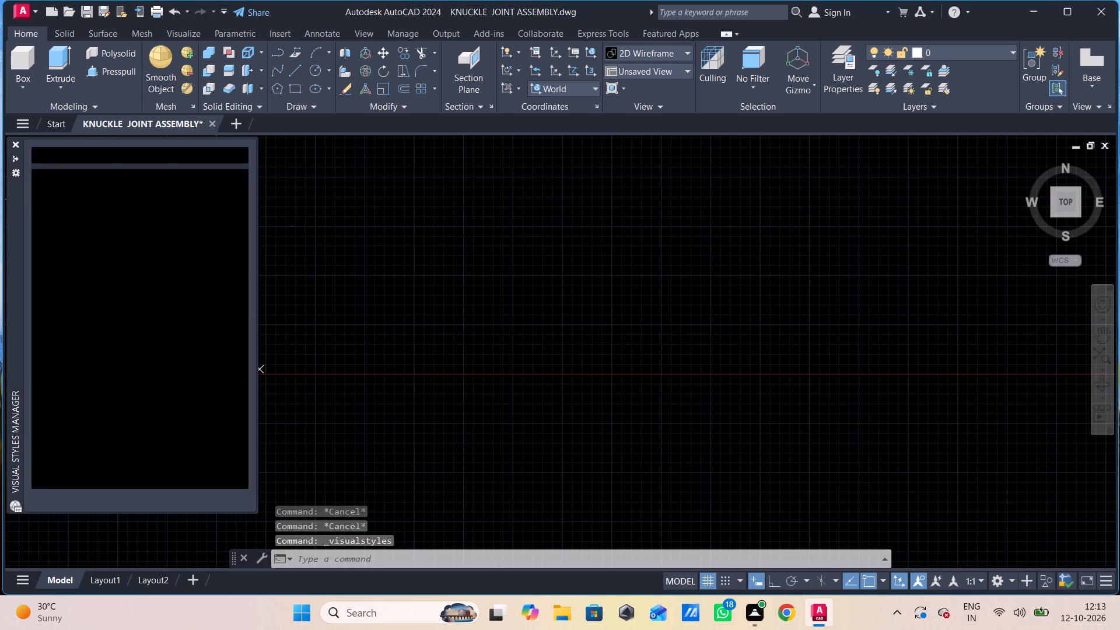
click(16, 170)
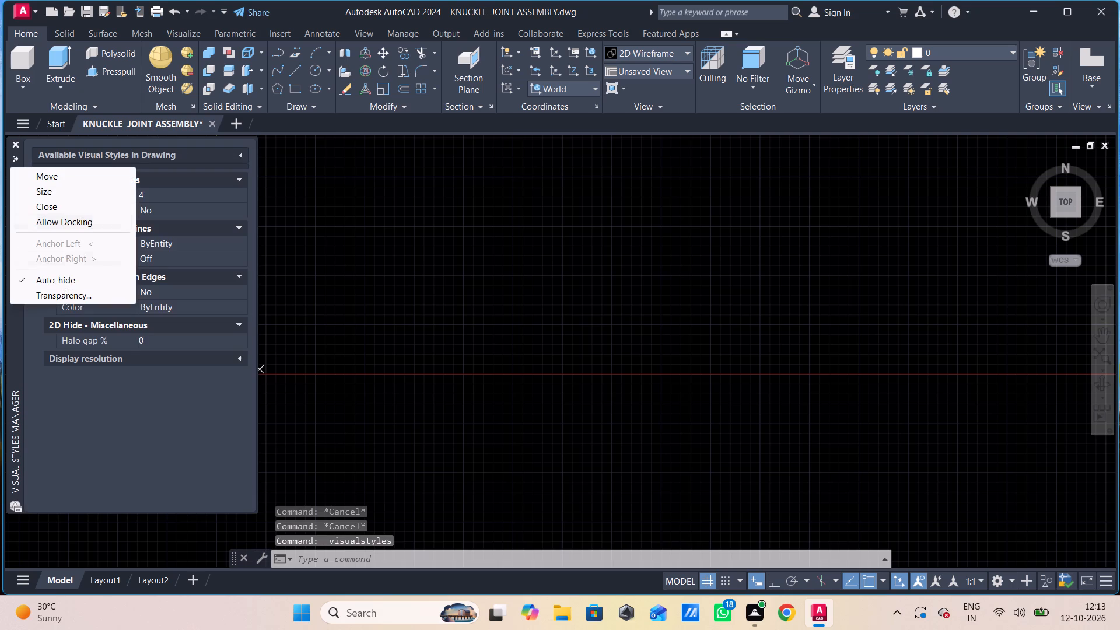
scroll(76, 292, down, 1)
scroll(75, 262, up, 1)
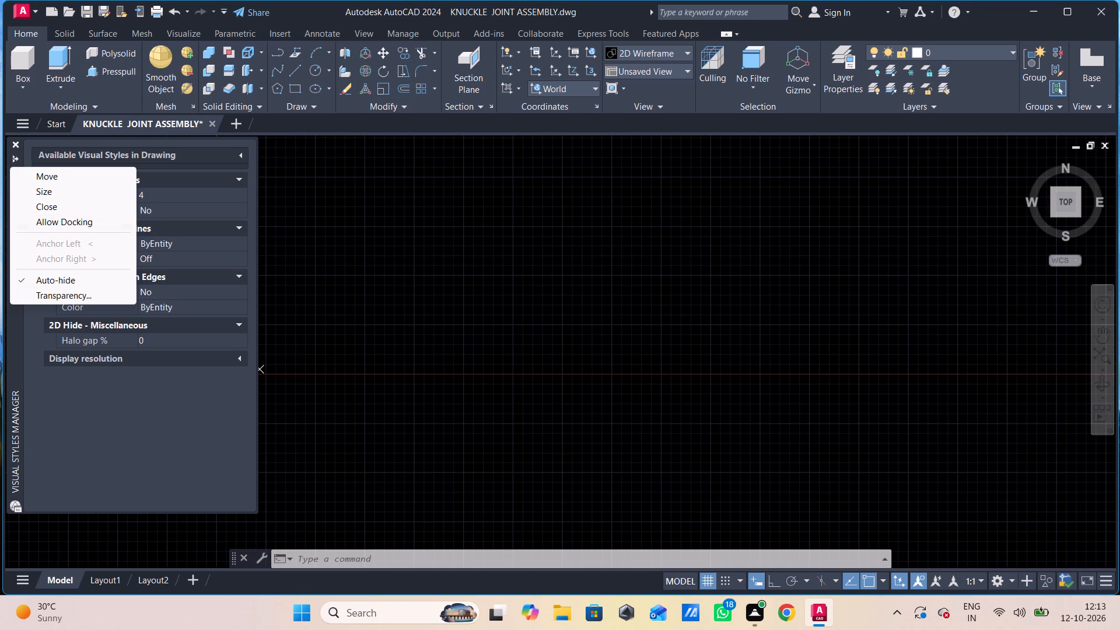
click(15, 158)
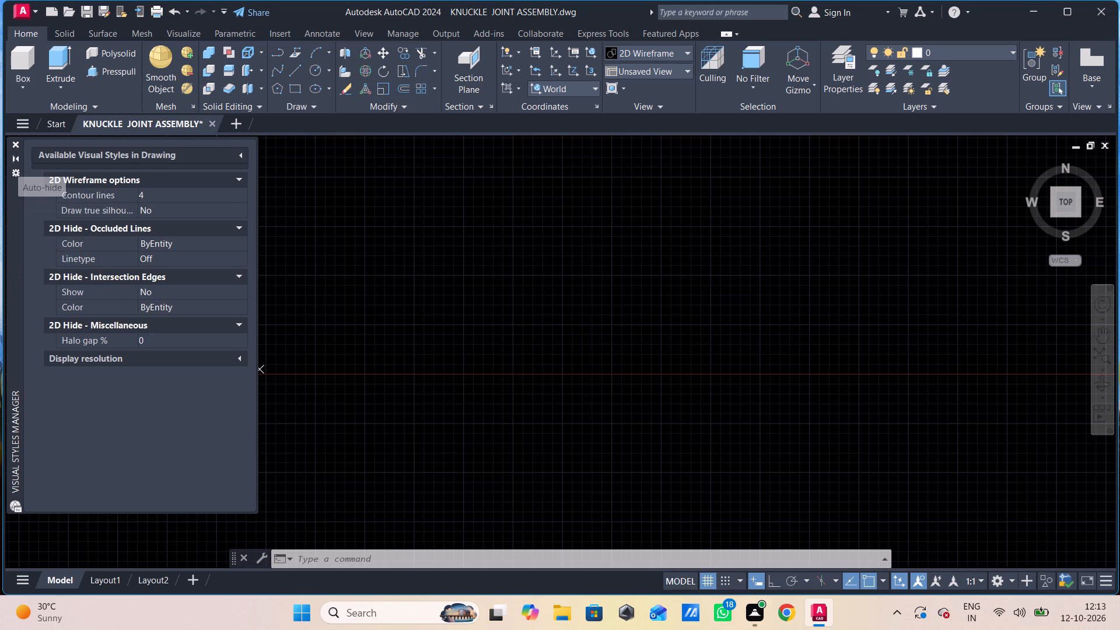
click(16, 136)
click(17, 142)
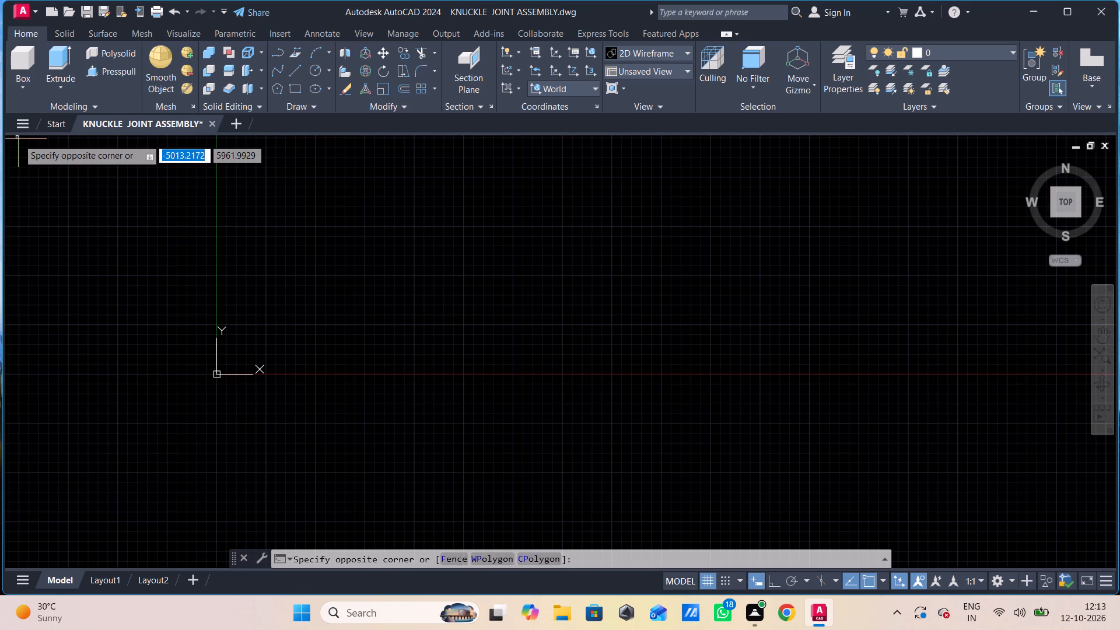
click(199, 275)
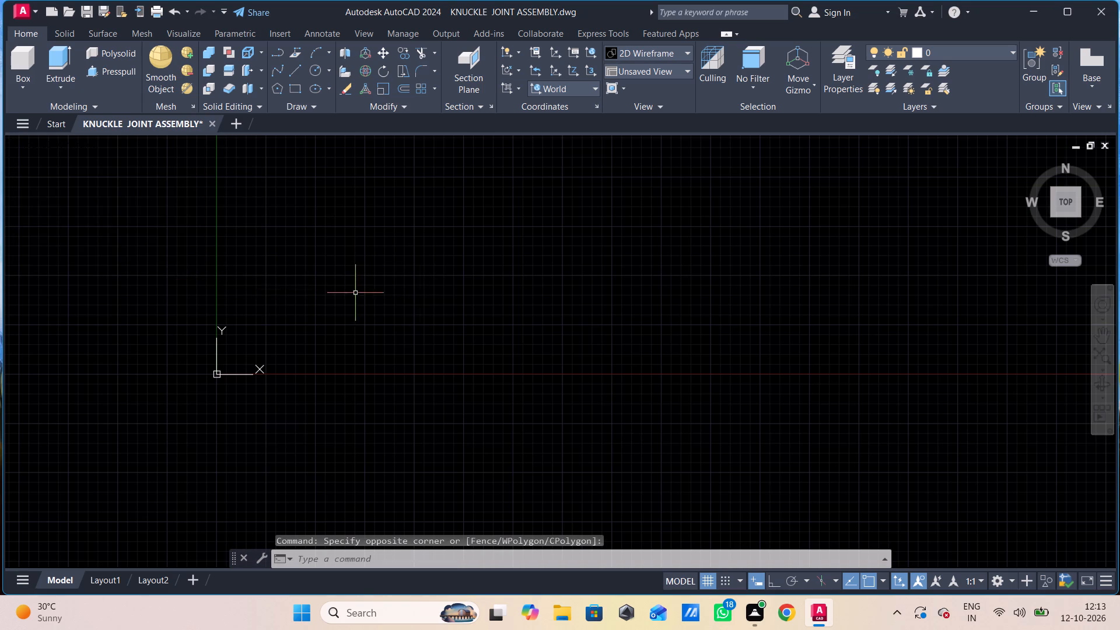
Set the model view to the standard Top view.
middle_drag(505, 288, 530, 415)
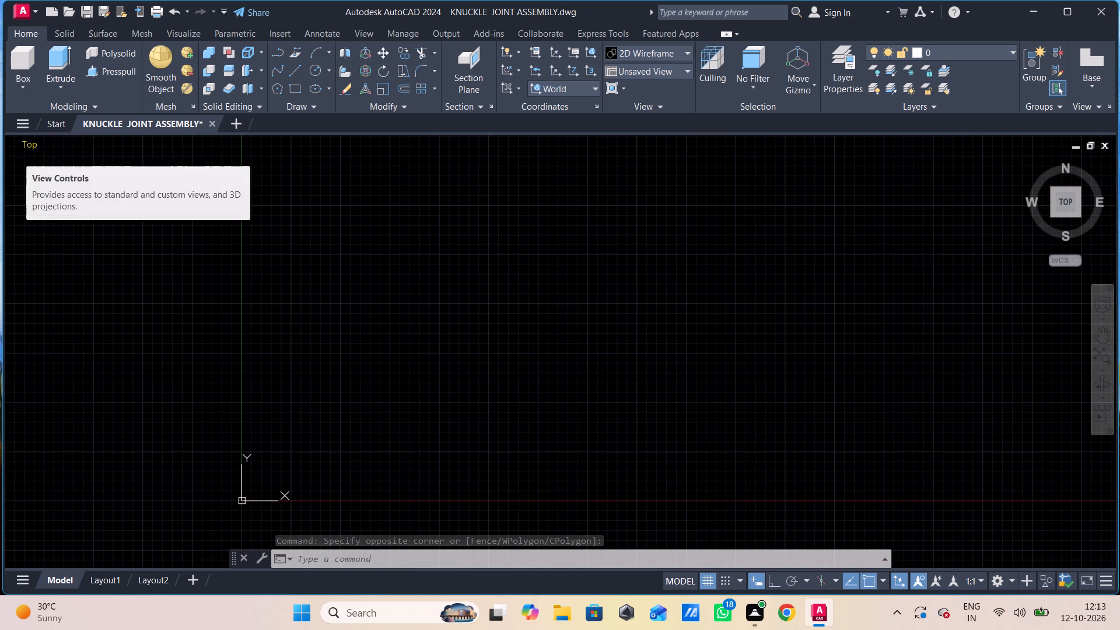
click(23, 148)
click(48, 181)
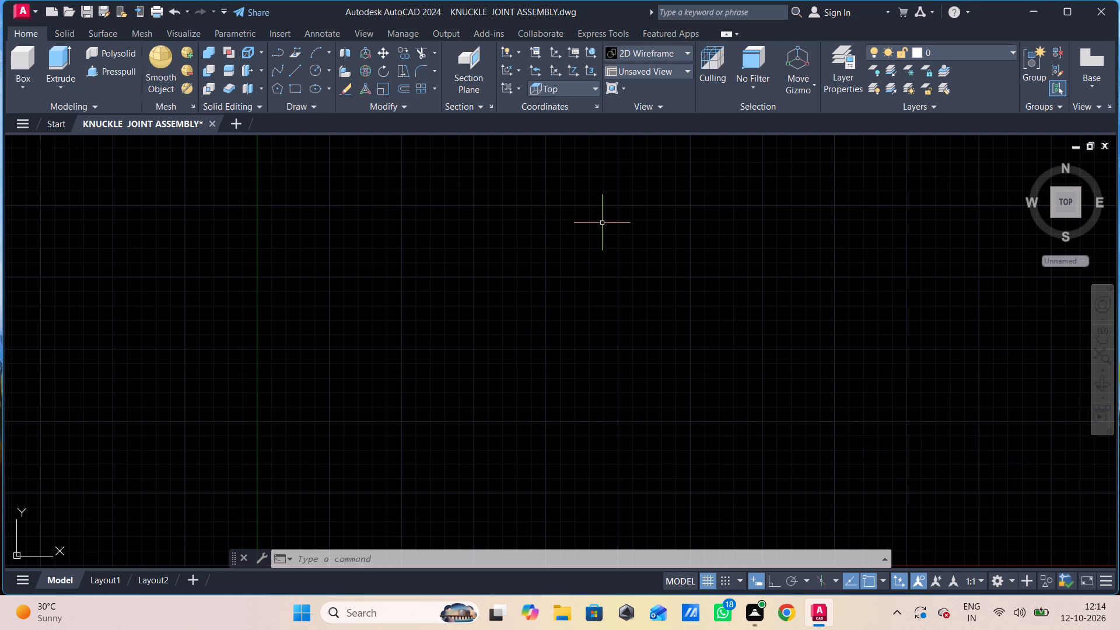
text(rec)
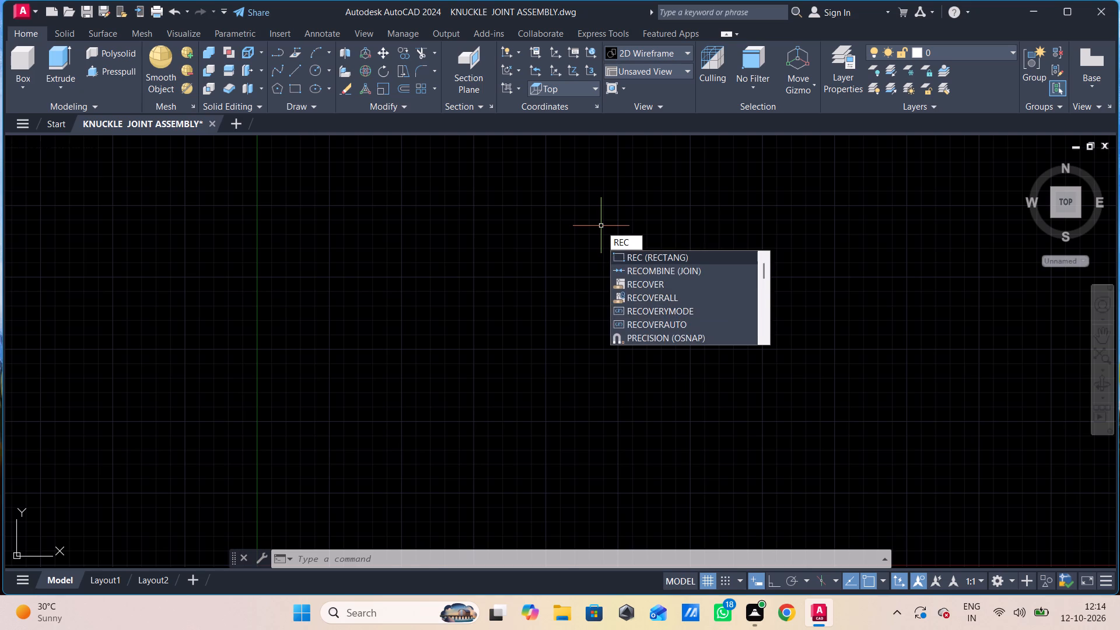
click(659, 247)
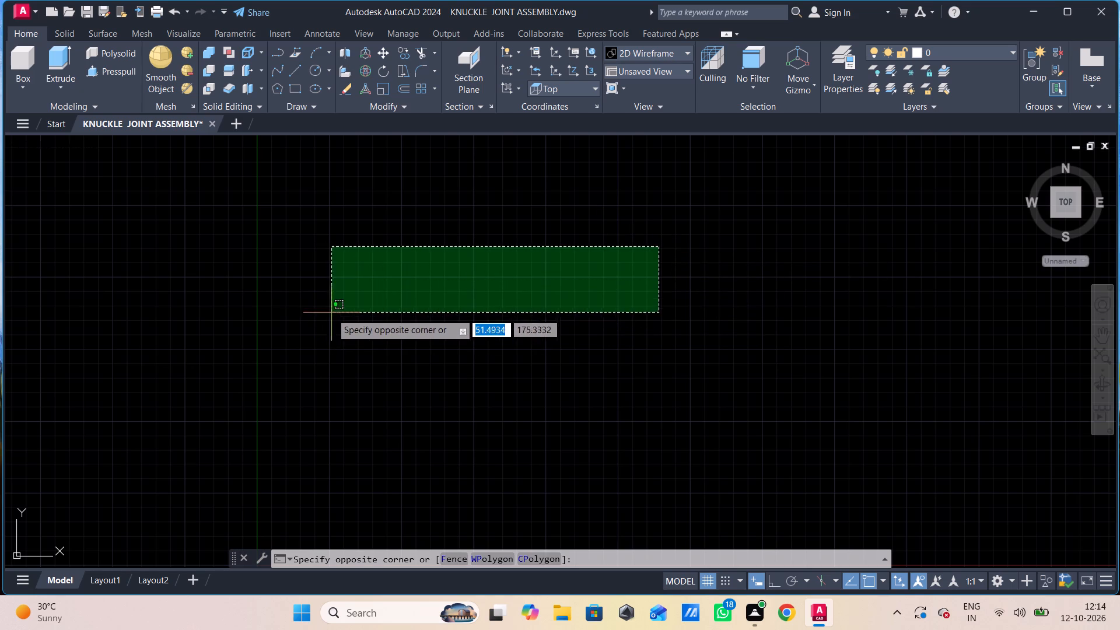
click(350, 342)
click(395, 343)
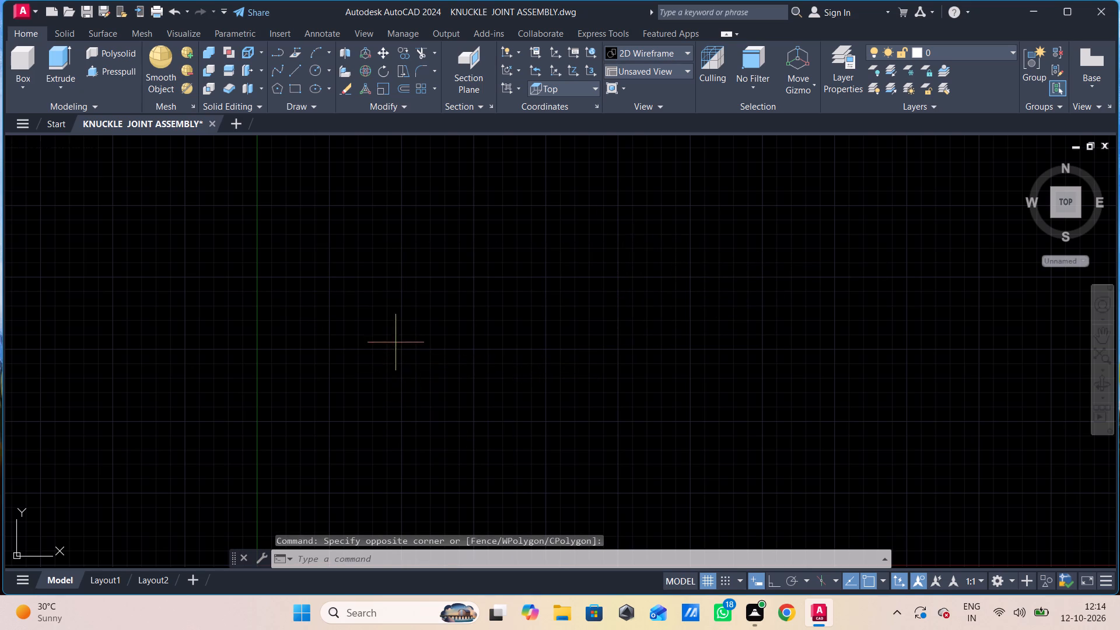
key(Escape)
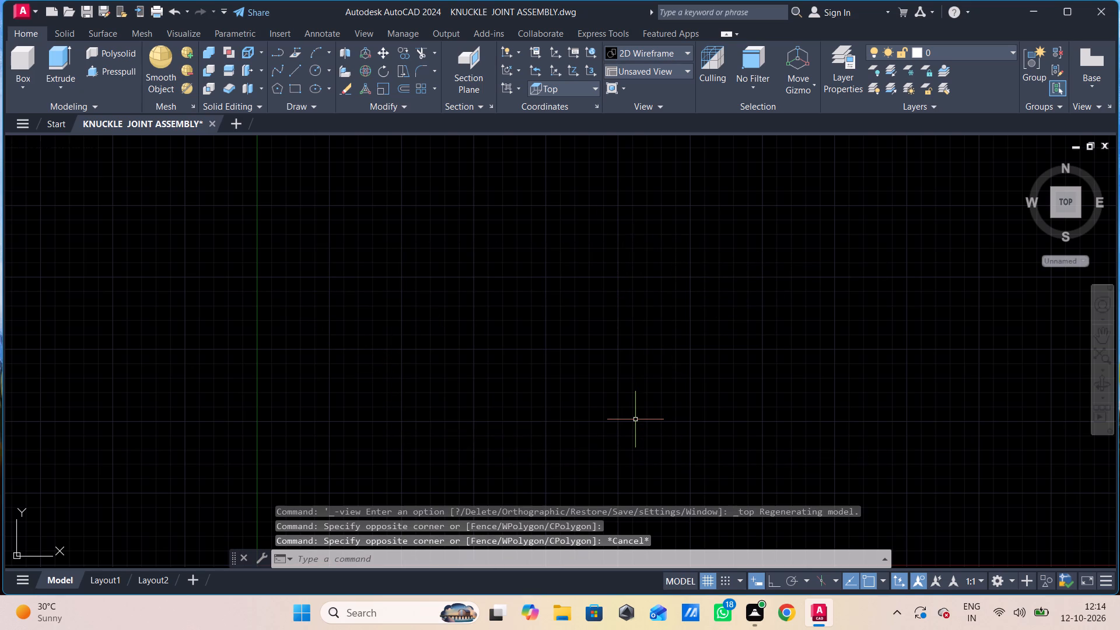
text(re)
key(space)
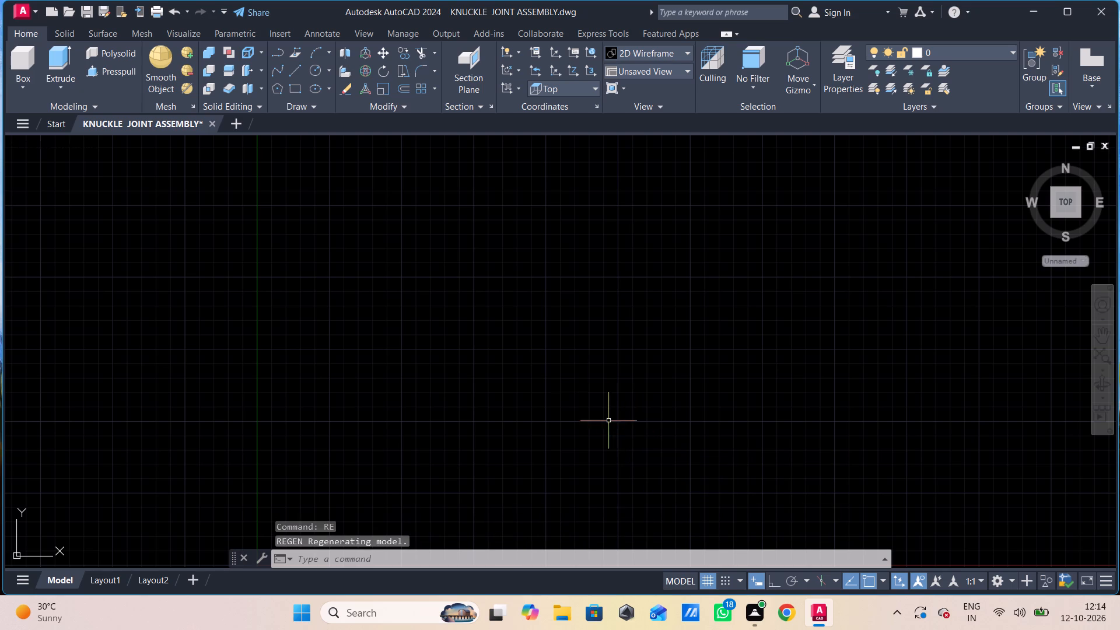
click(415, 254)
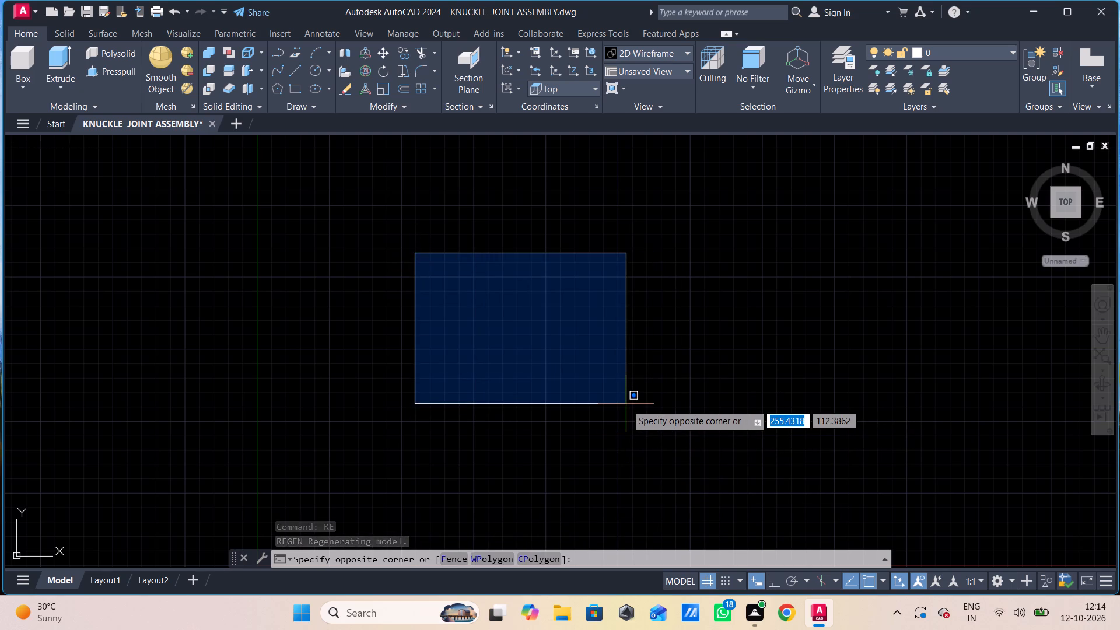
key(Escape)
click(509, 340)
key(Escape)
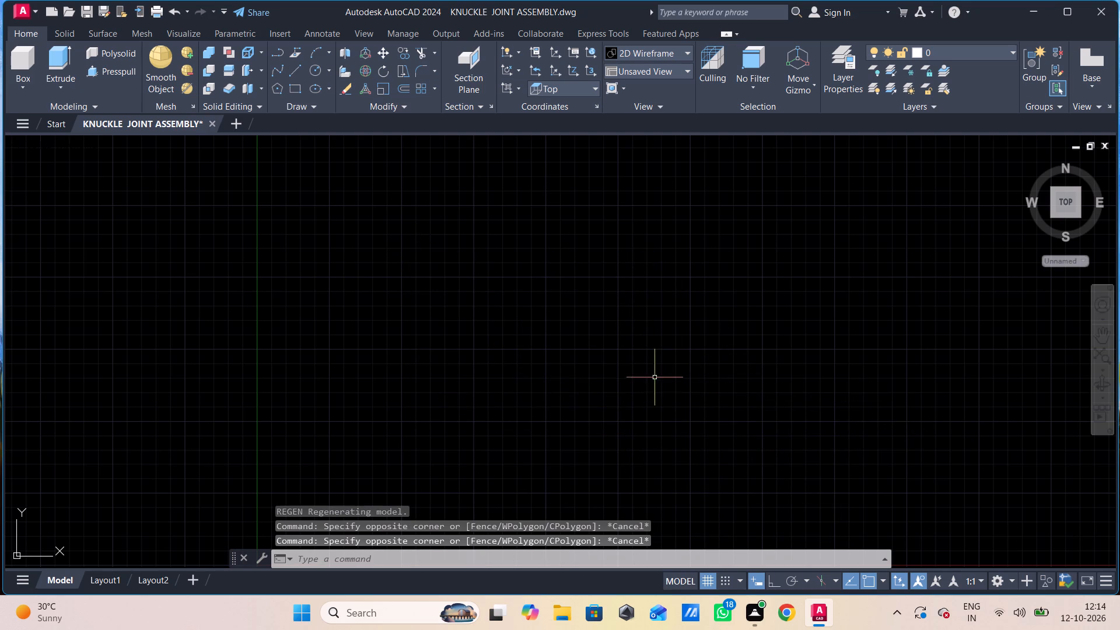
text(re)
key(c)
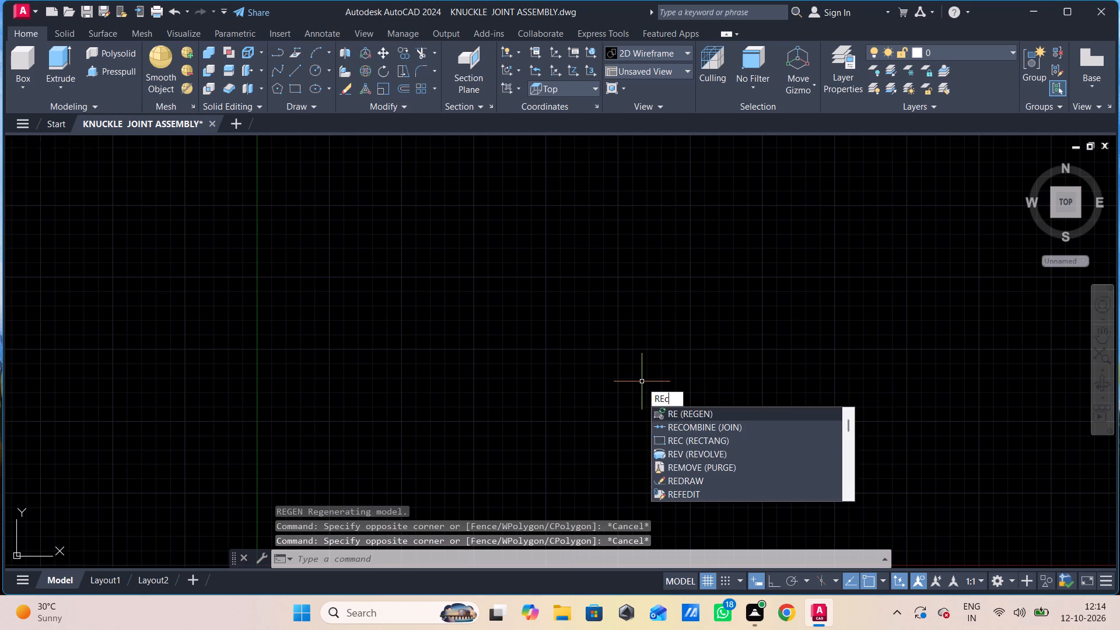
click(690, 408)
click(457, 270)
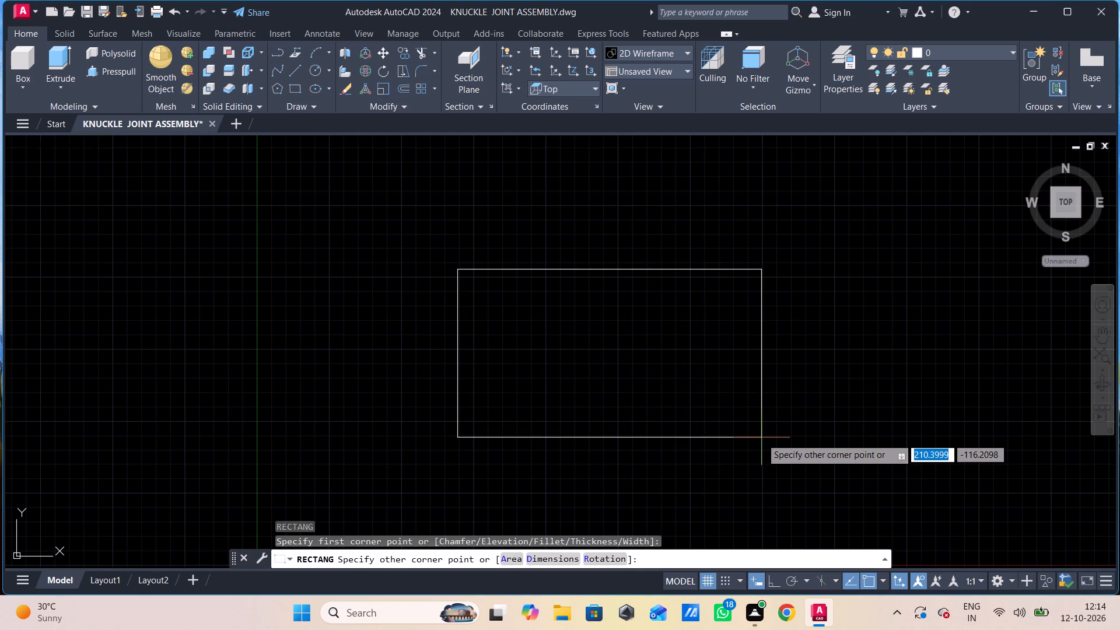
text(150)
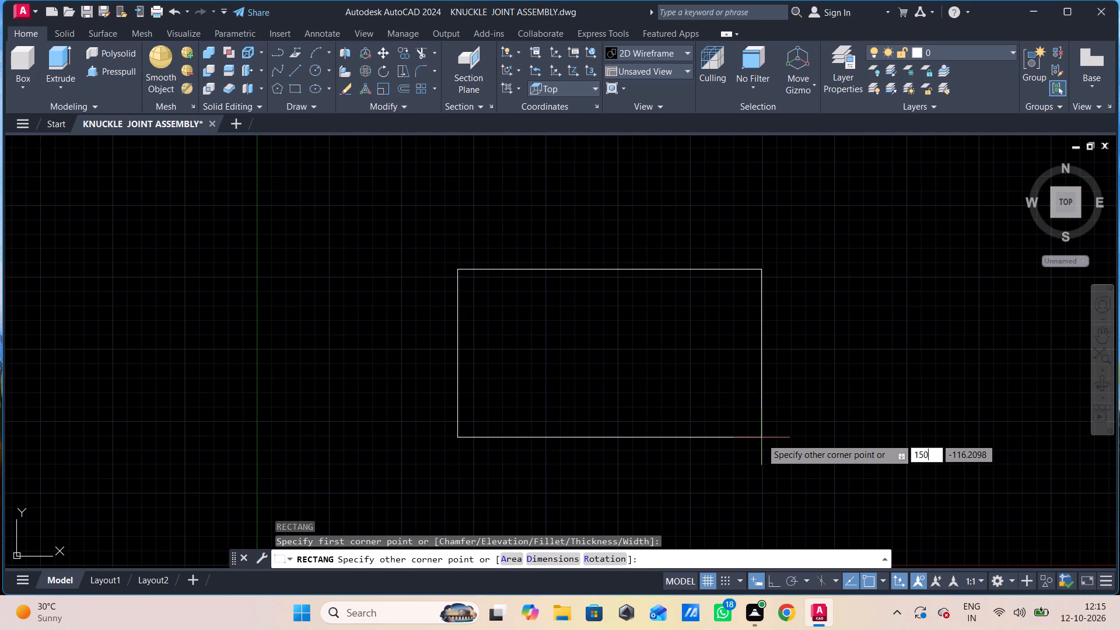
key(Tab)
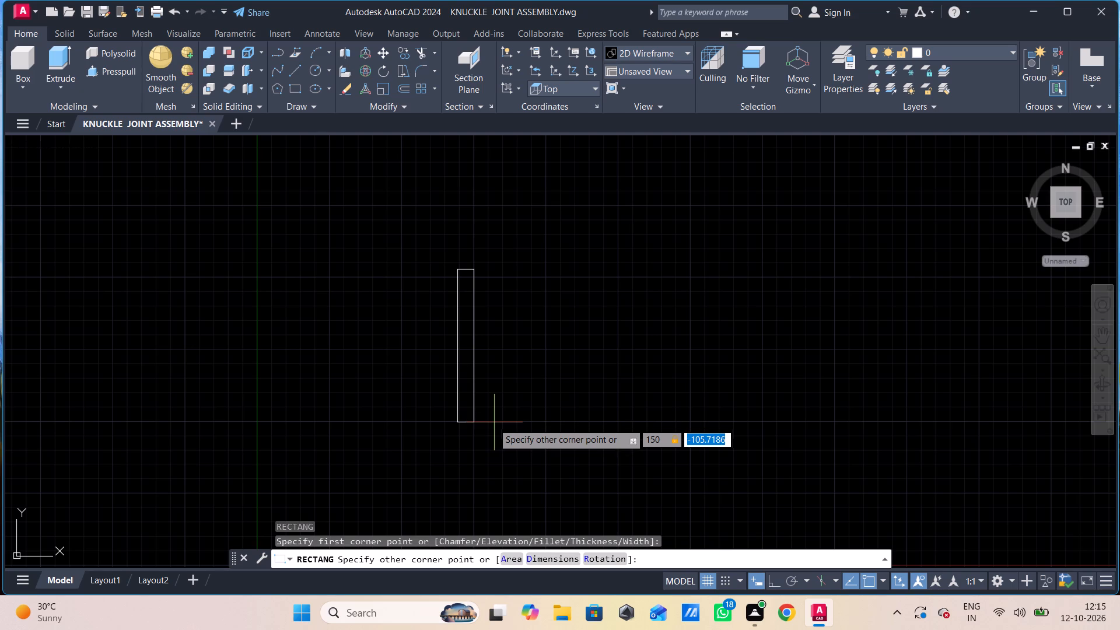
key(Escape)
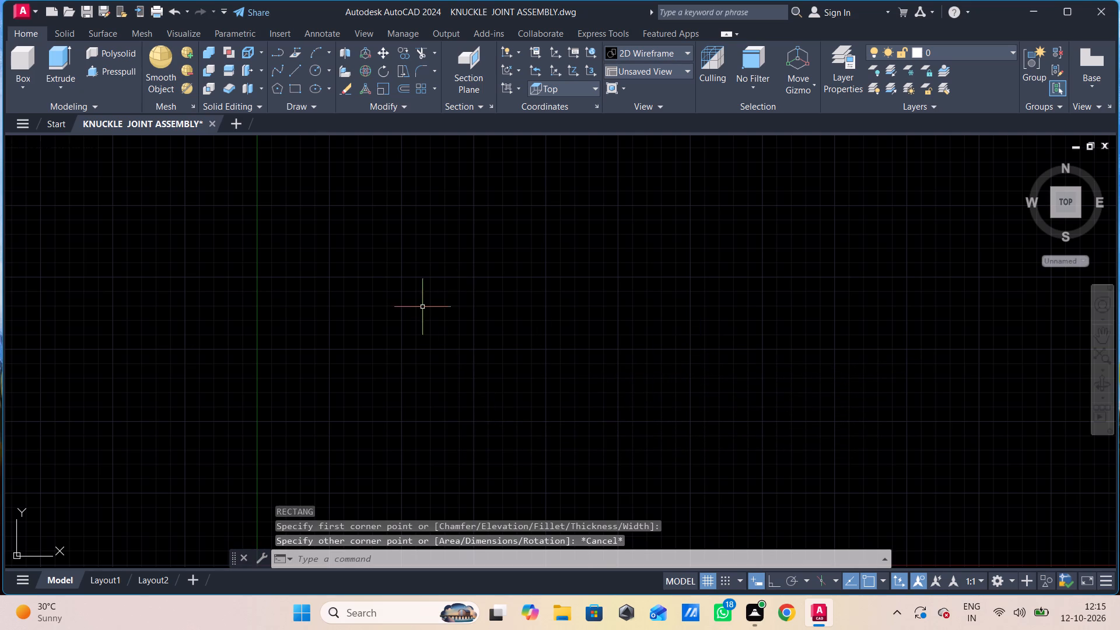
Reapply the standard Top view to the model space.
scroll(418, 306, down, 1)
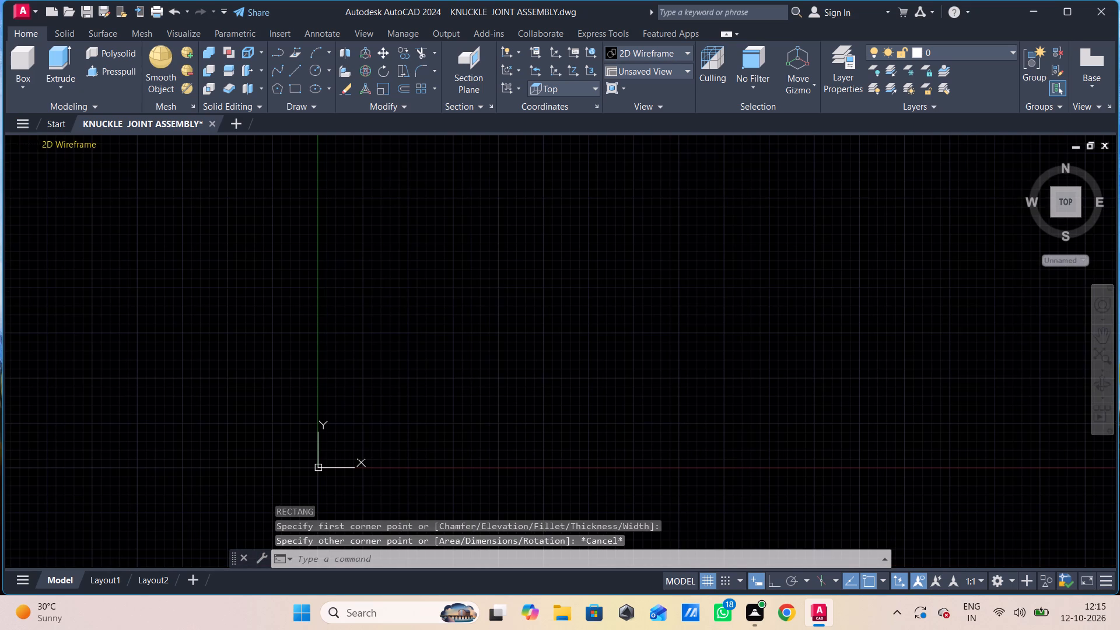
click(34, 140)
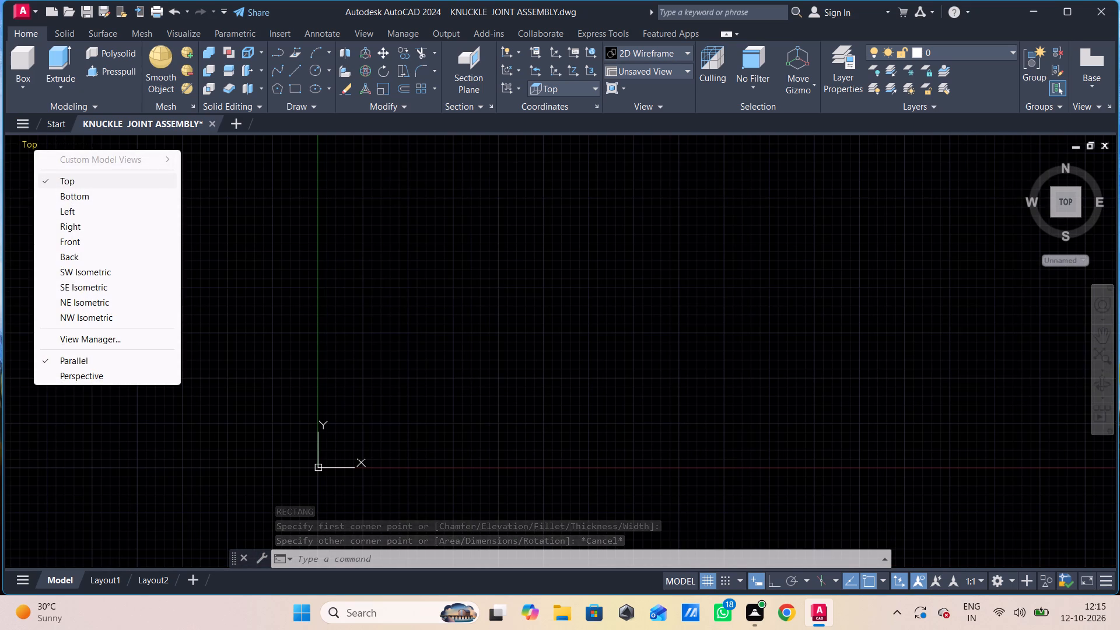
click(79, 176)
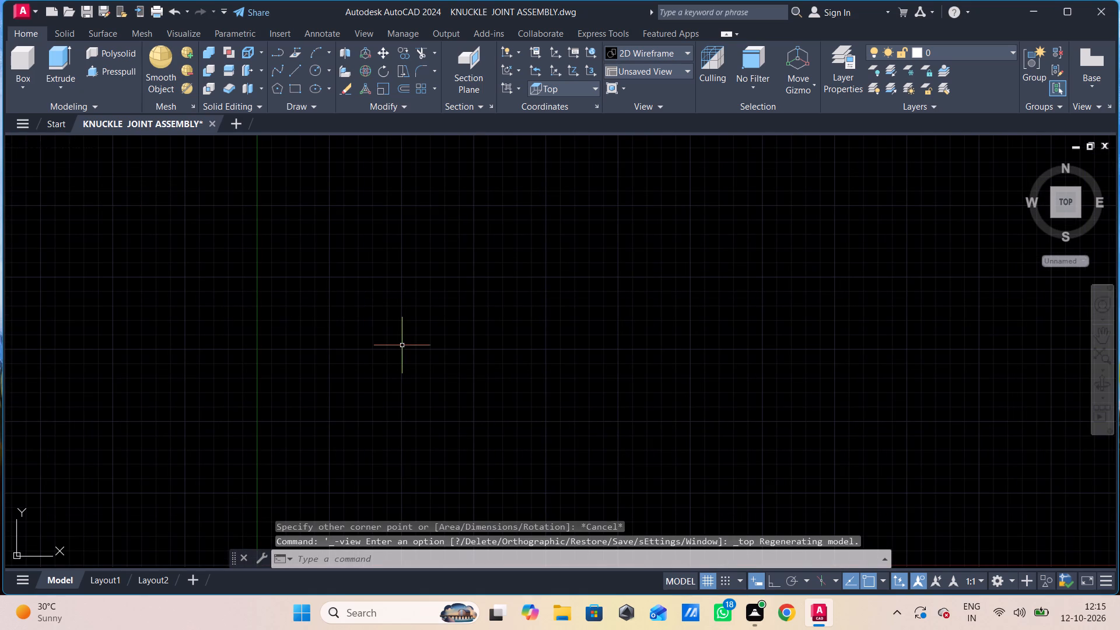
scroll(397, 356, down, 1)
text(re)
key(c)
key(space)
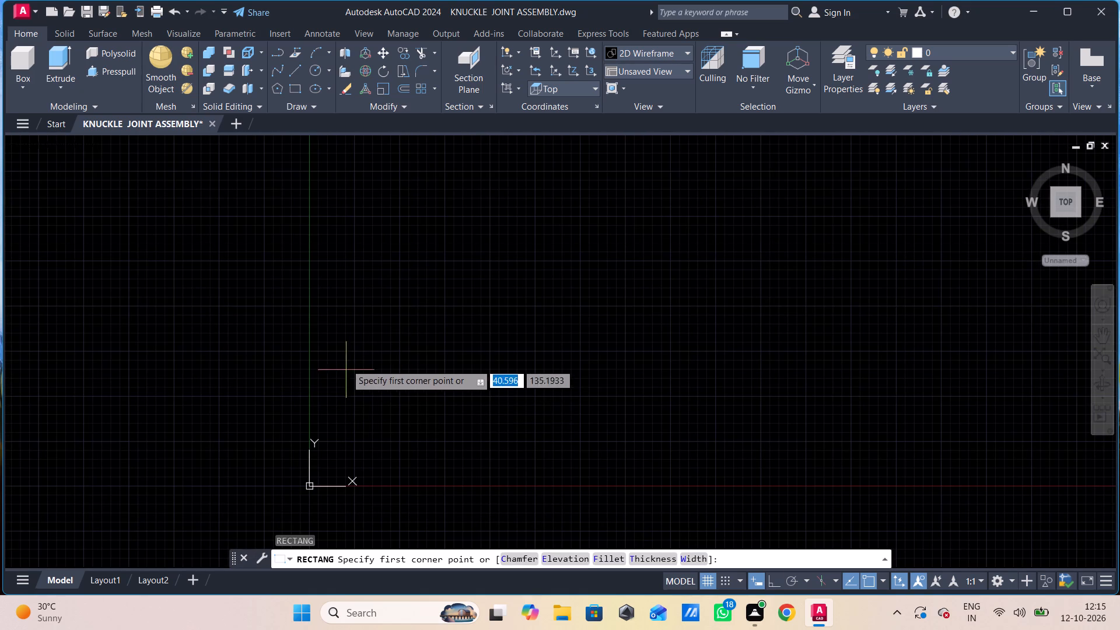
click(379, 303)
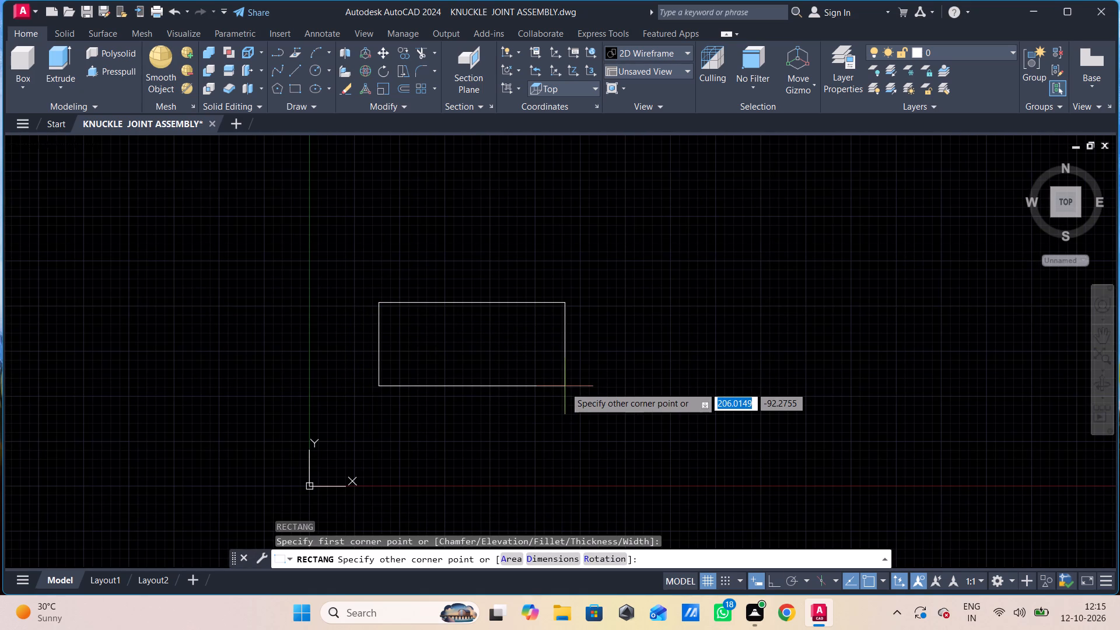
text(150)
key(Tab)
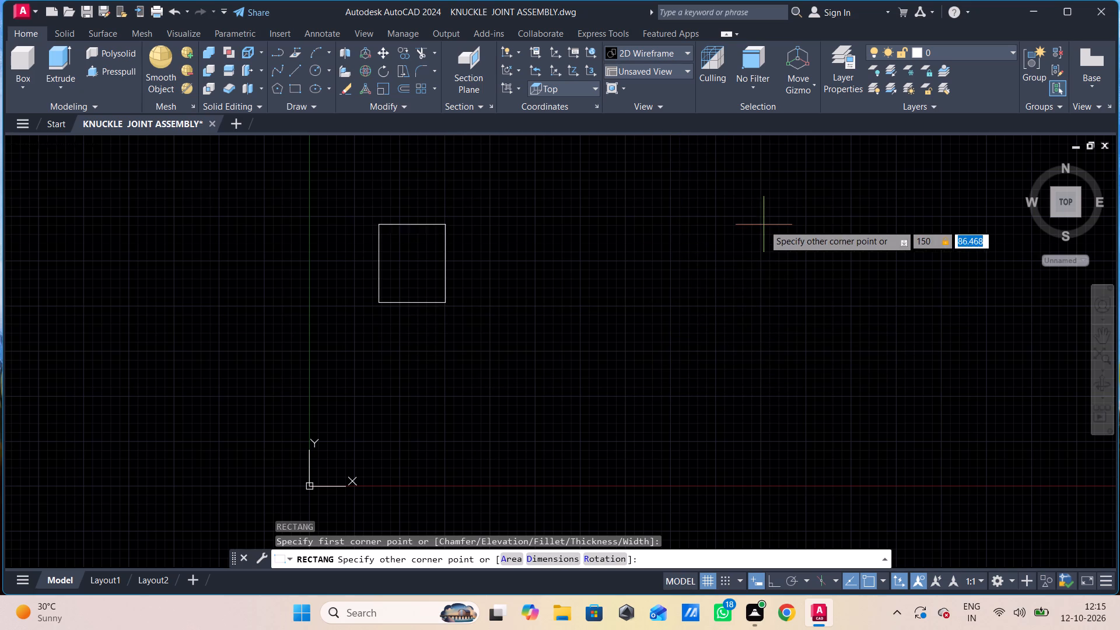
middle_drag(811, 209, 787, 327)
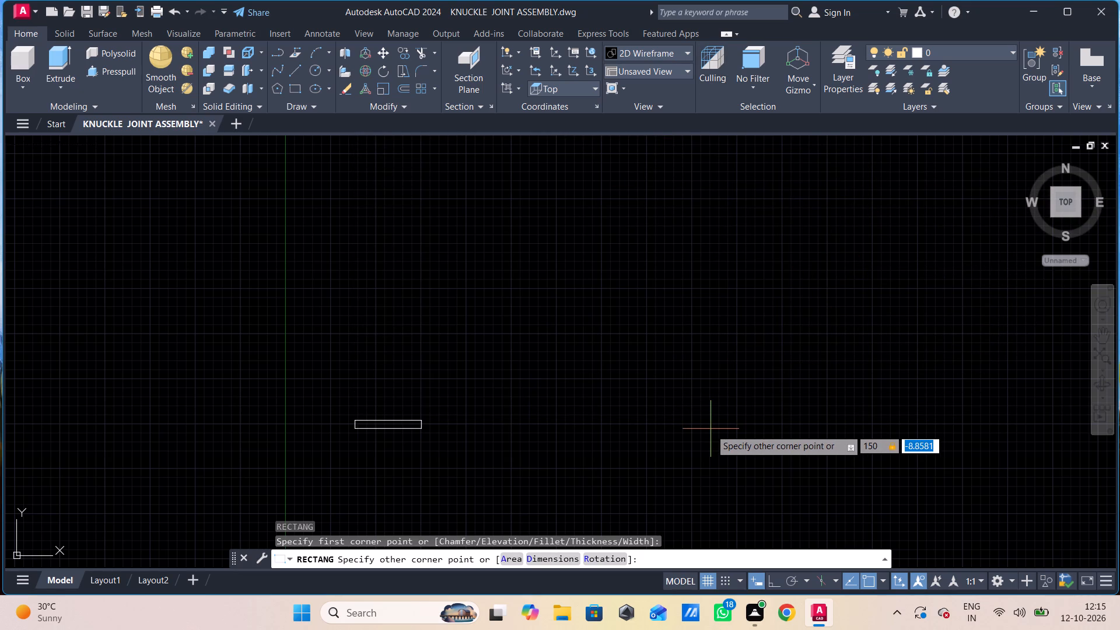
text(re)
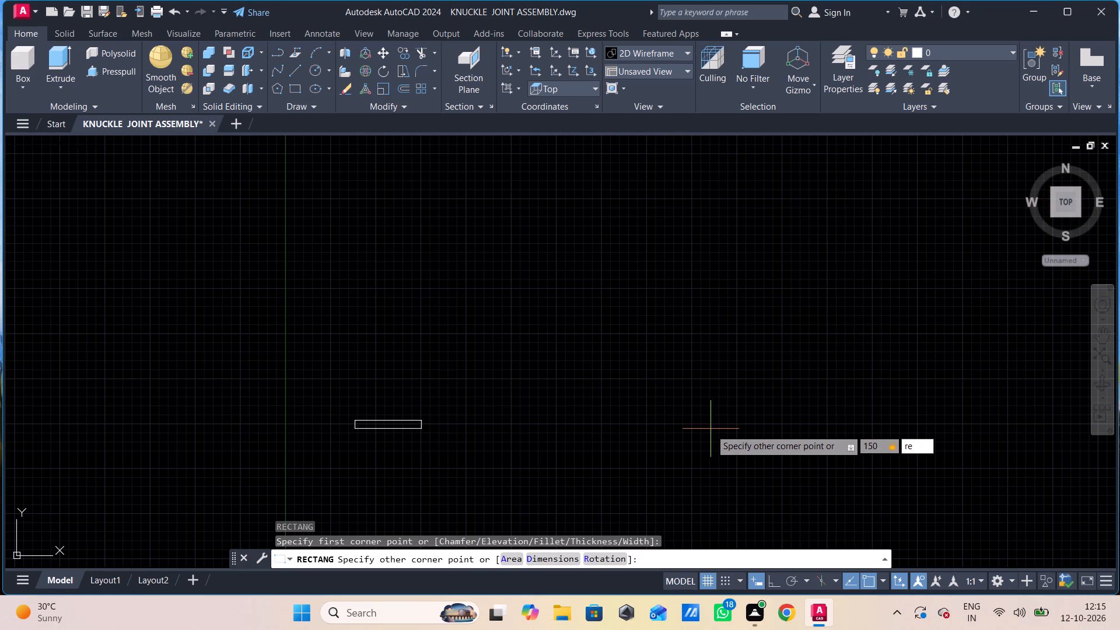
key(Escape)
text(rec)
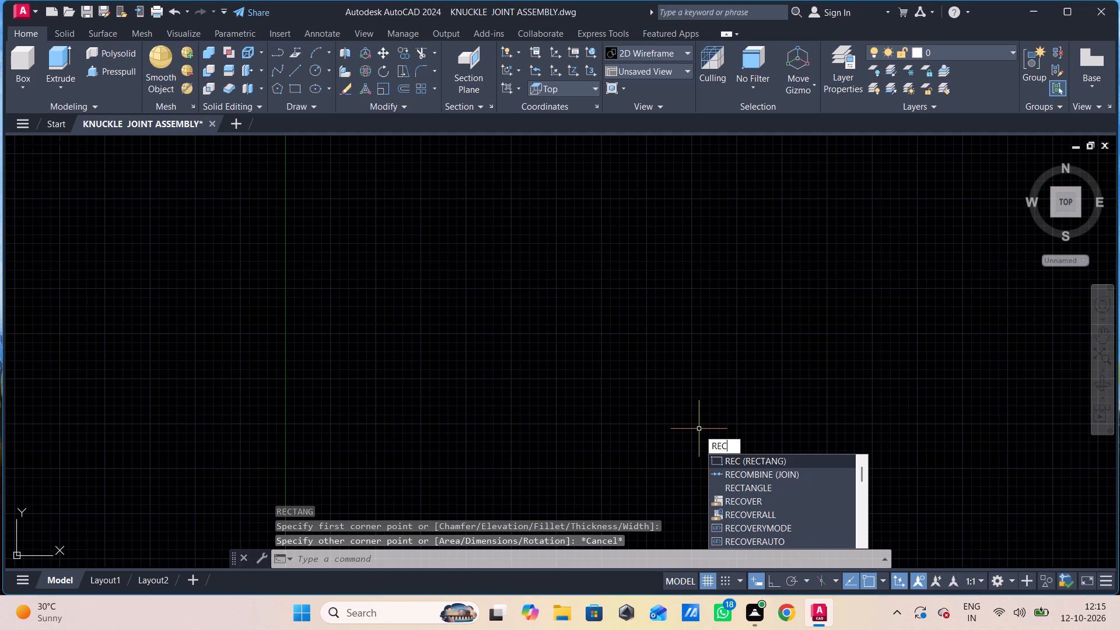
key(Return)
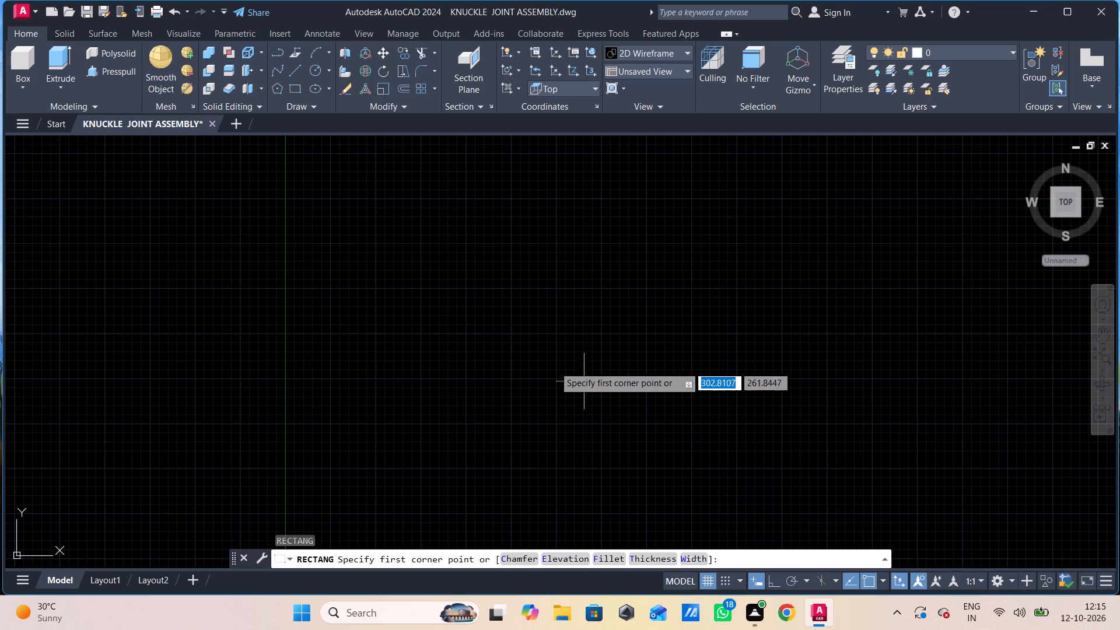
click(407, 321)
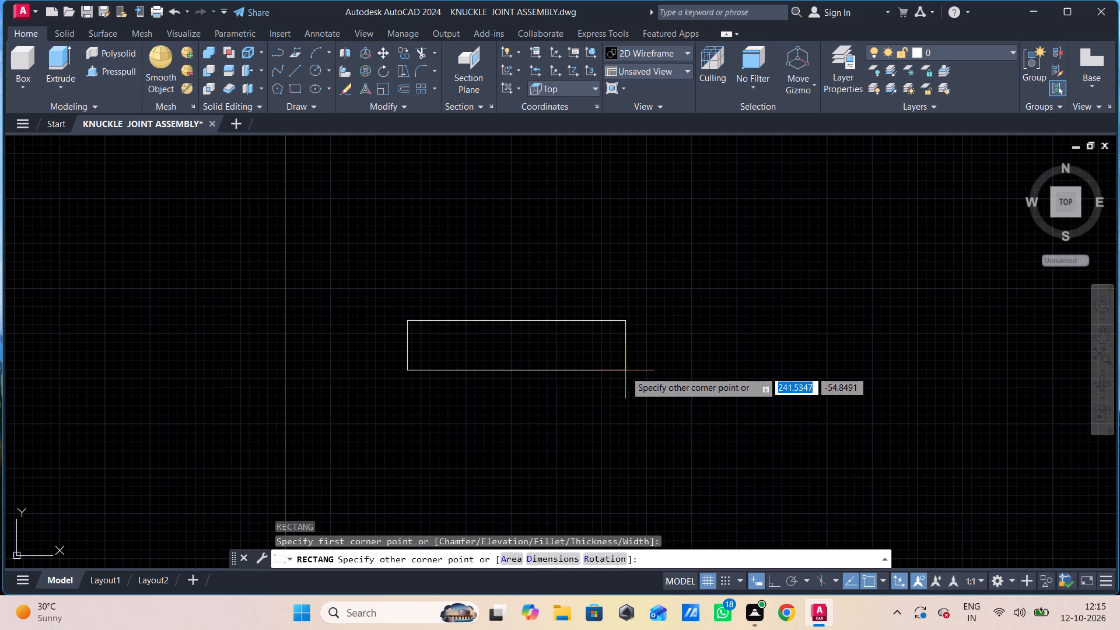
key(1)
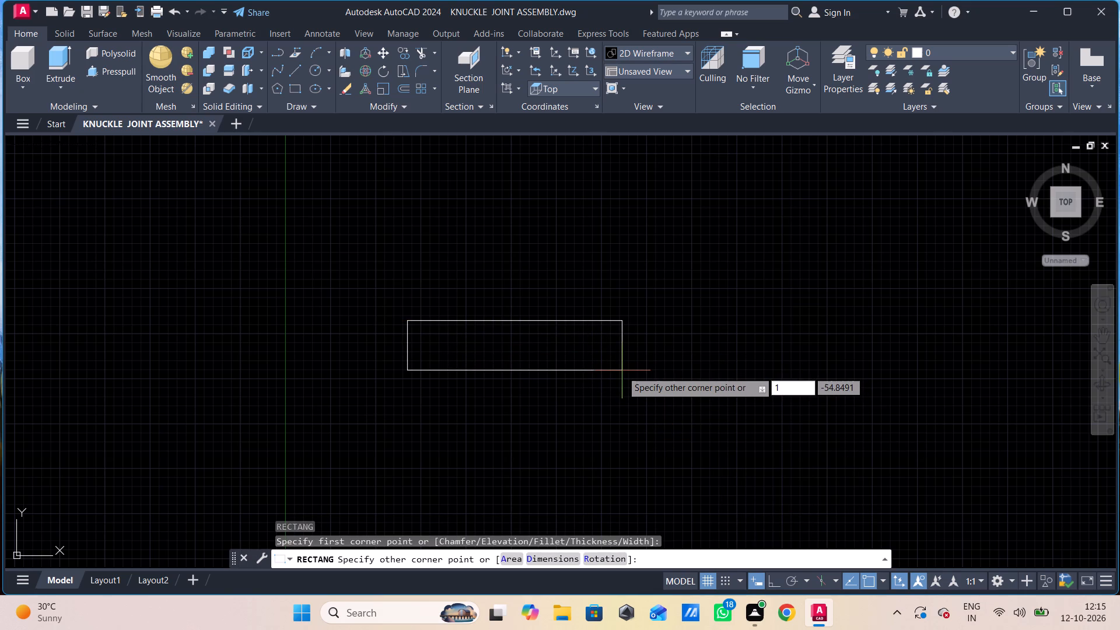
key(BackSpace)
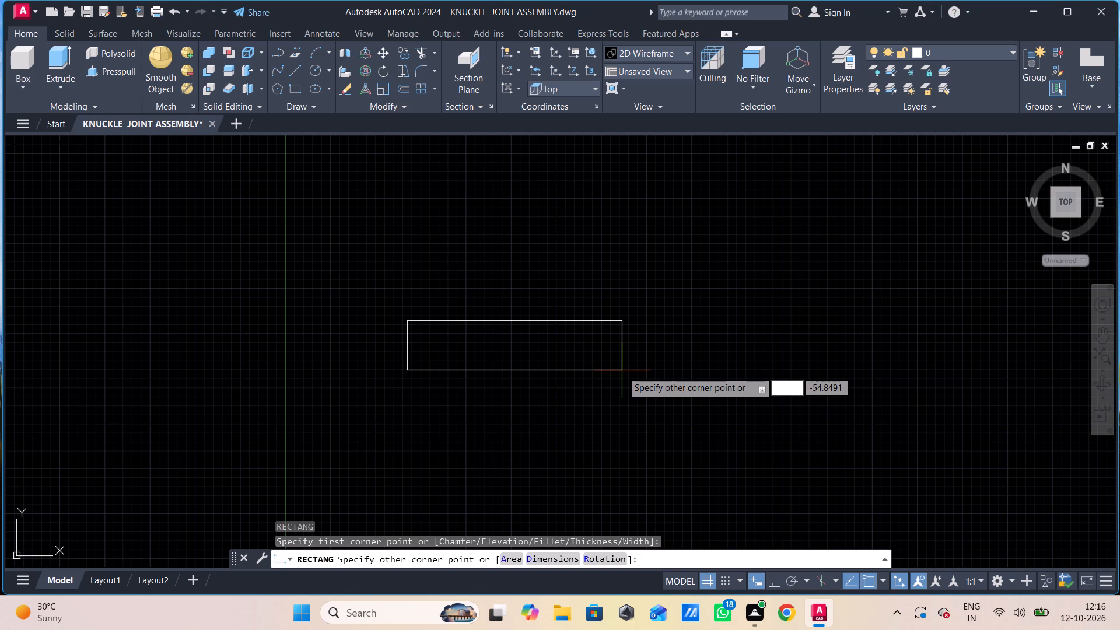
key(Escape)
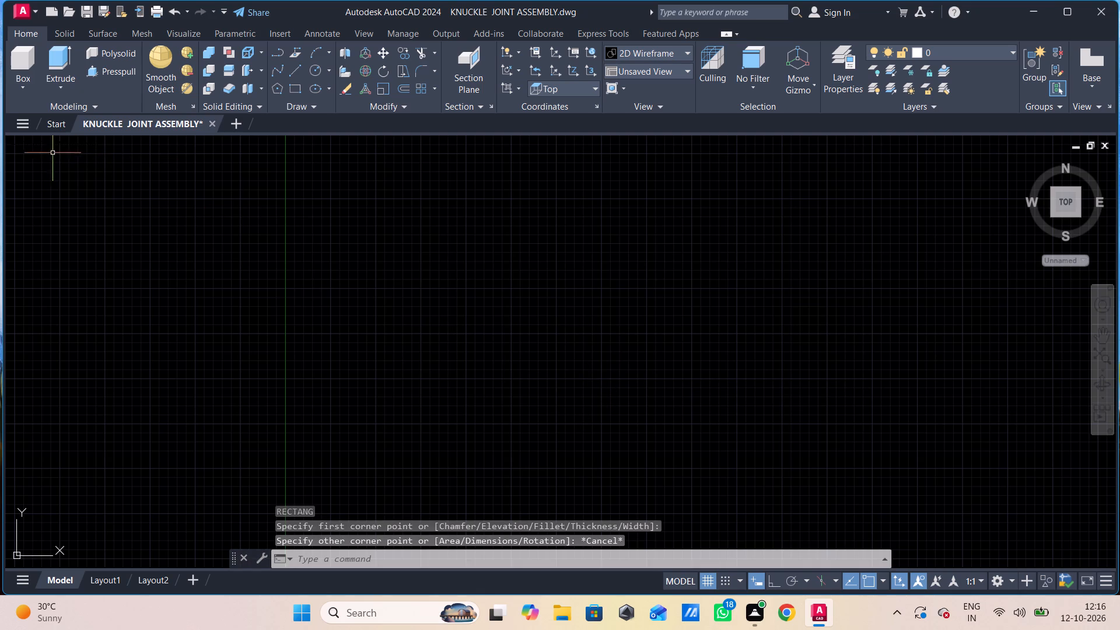
Open the Visual Styles Manager, allow docking for the palette, and close it.
click(60, 143)
click(107, 342)
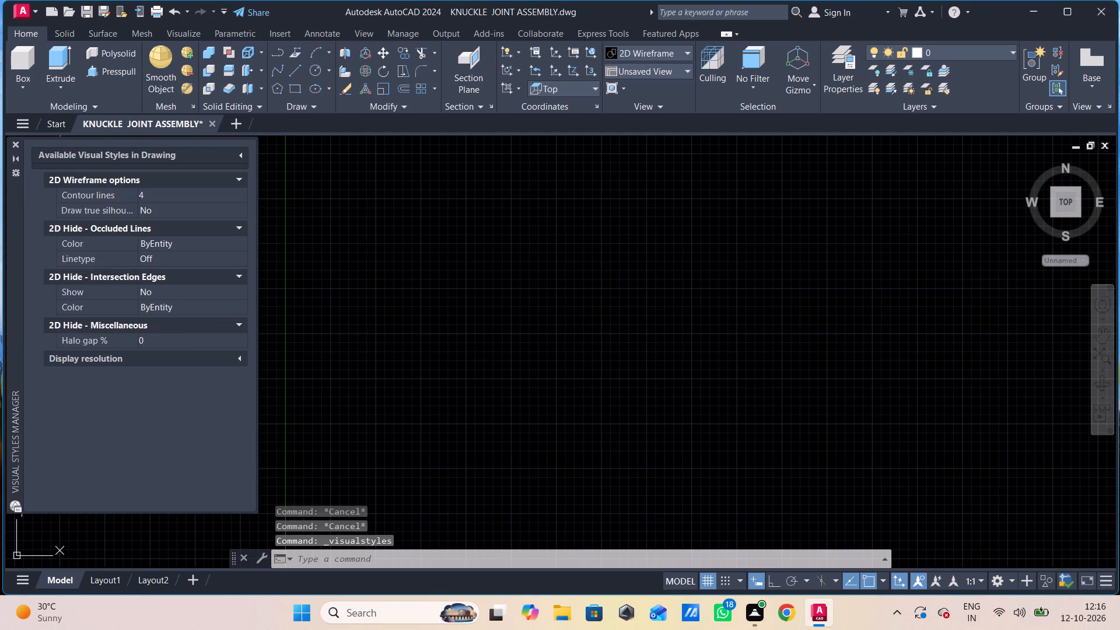
click(17, 169)
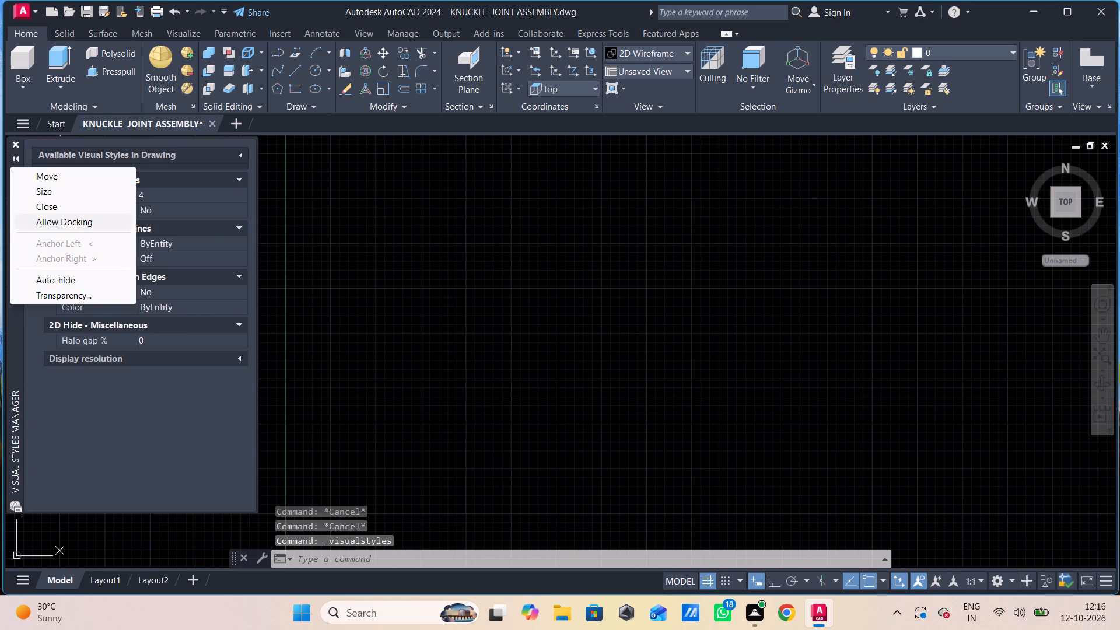
click(82, 221)
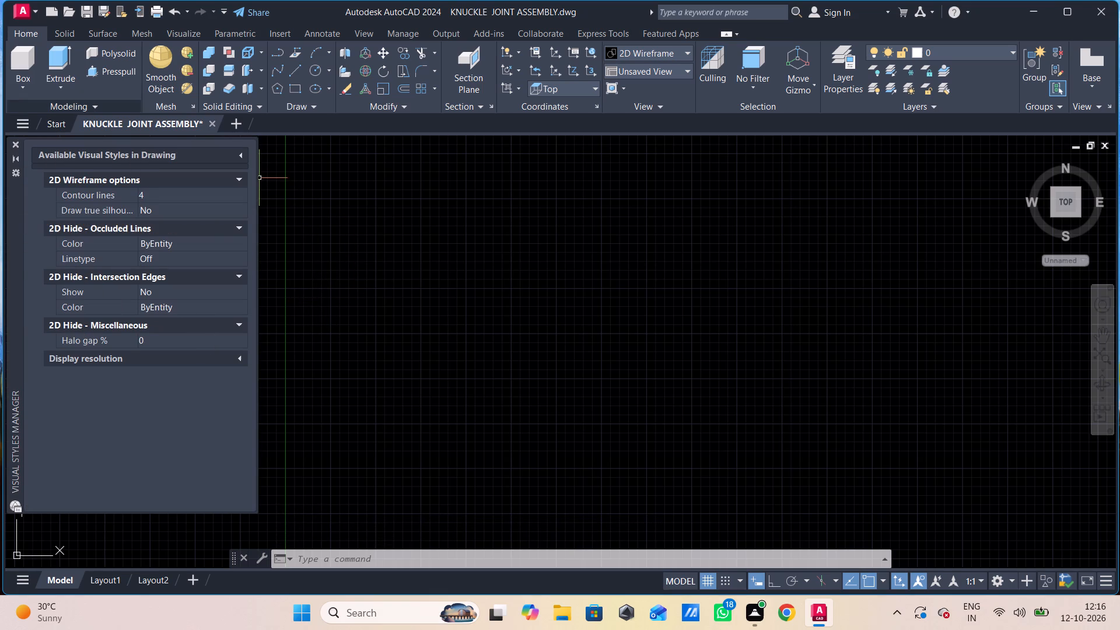
click(15, 139)
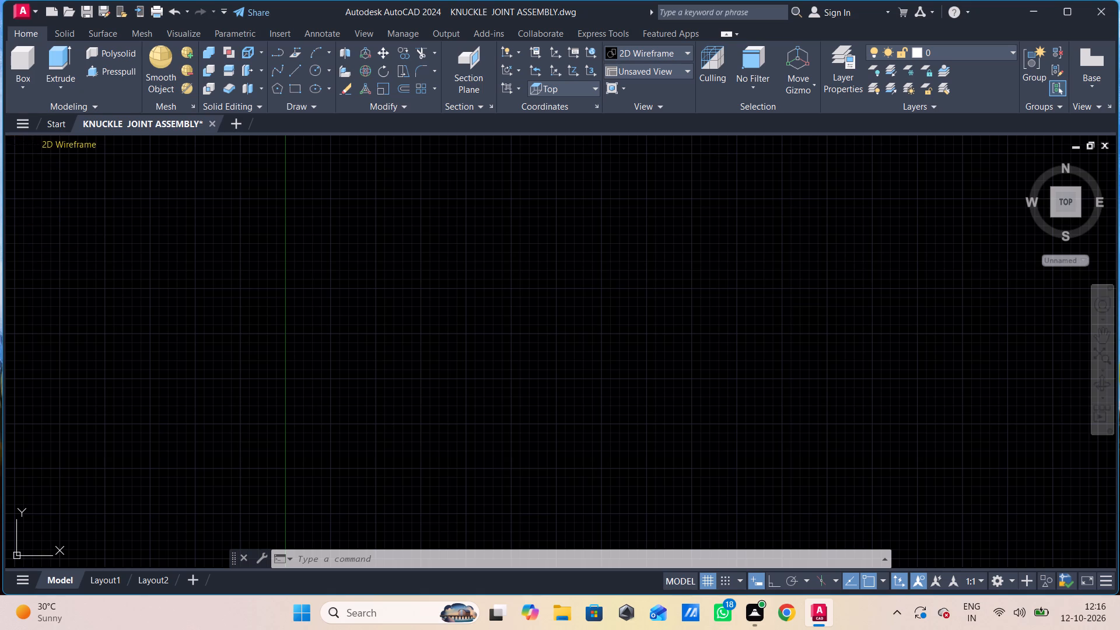
Reopen the Visual Styles Manager, check its palette docking options, and close it.
click(44, 142)
click(66, 143)
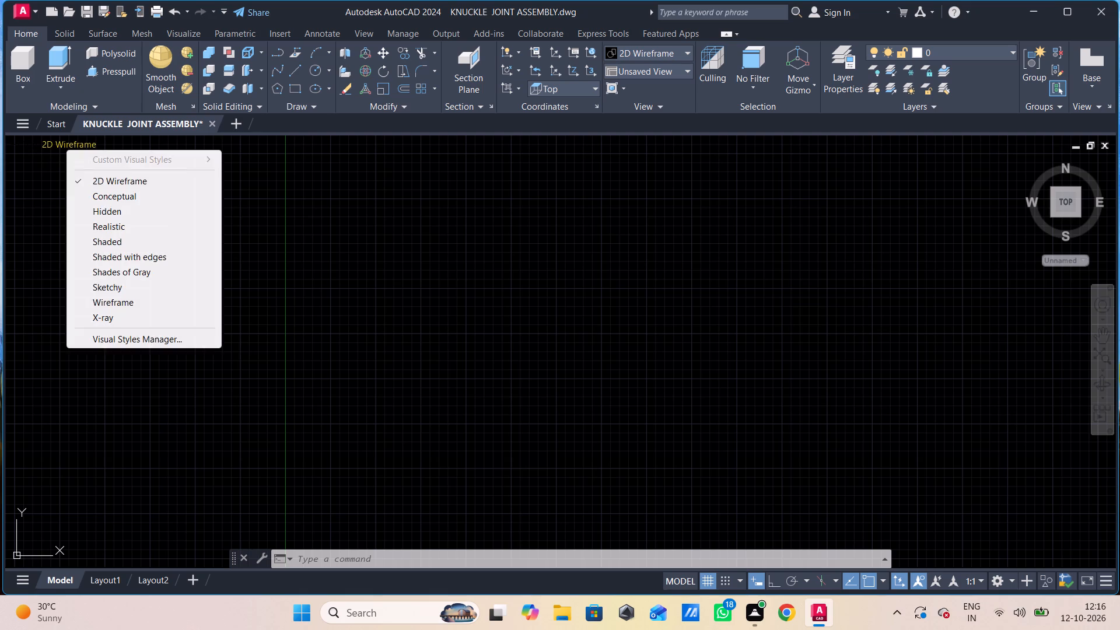
click(134, 338)
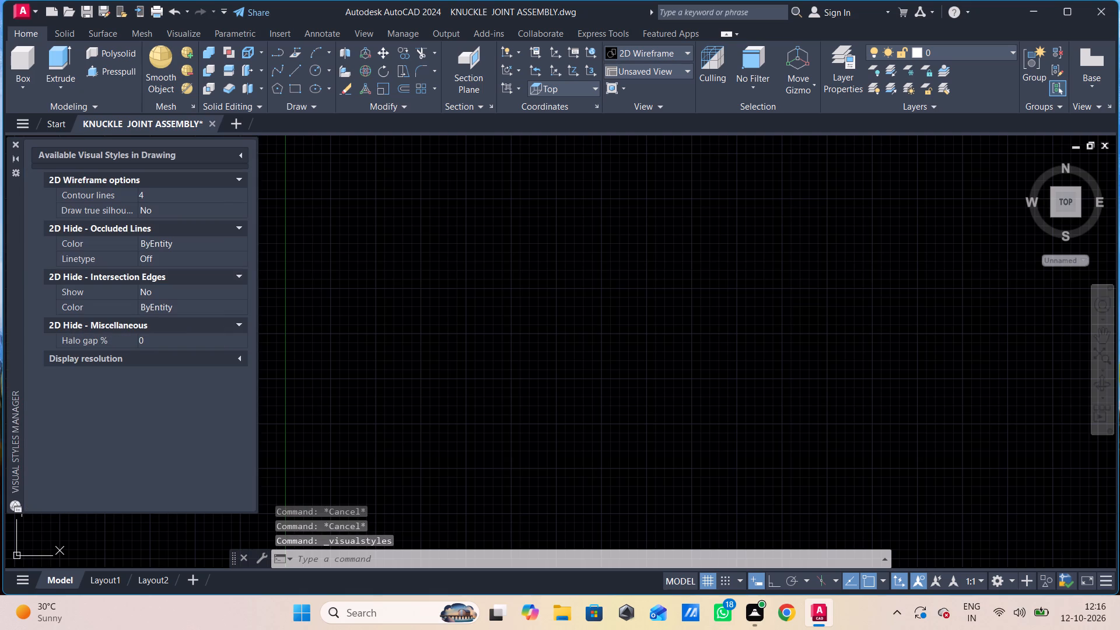
click(13, 167)
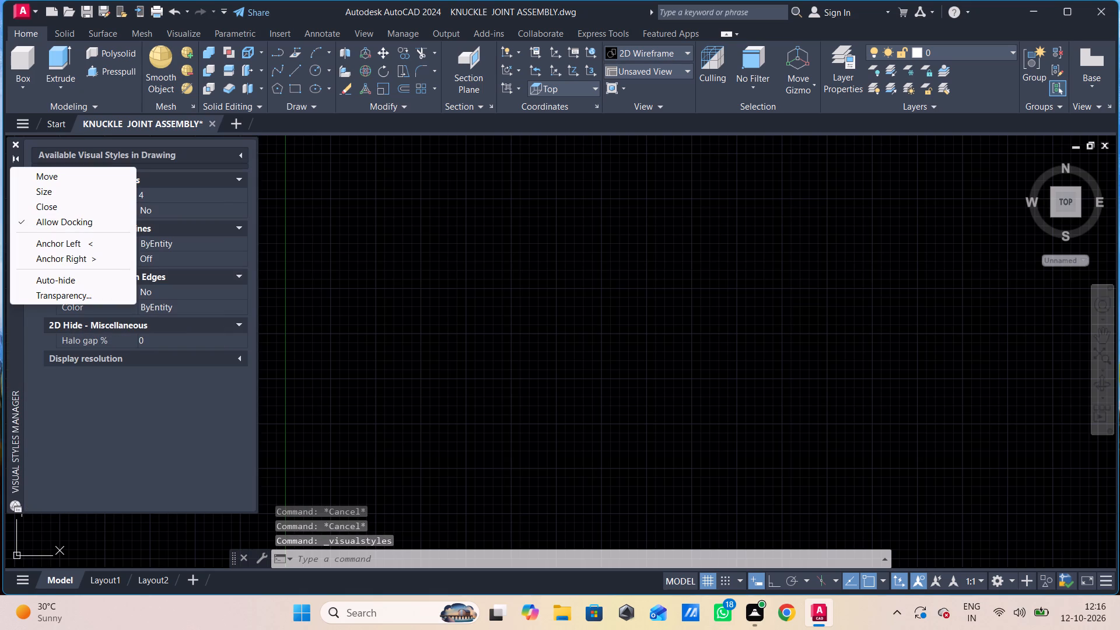
scroll(119, 215, up, 3)
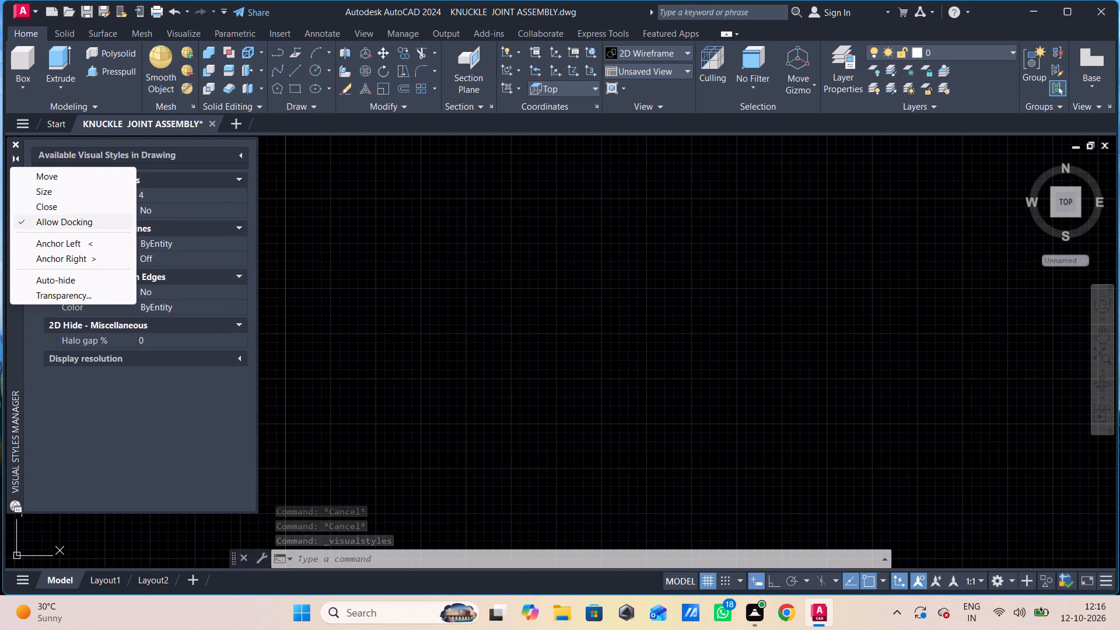
click(349, 357)
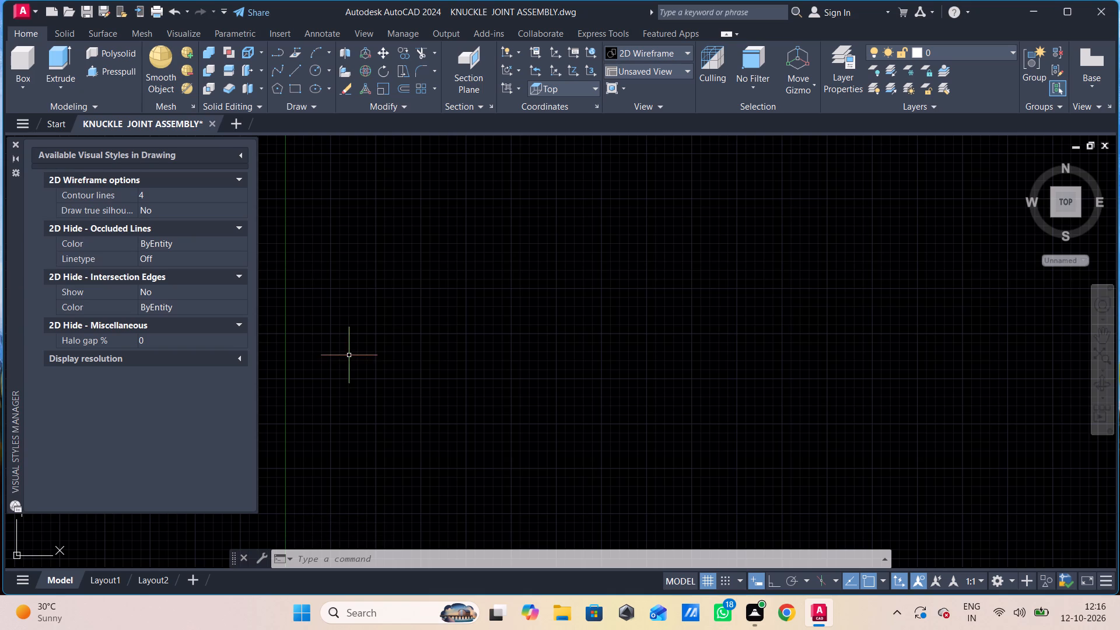
click(17, 146)
Draw a 150 by 60 rectangle in open space above and to the right of the origin.
scroll(247, 228, down, 1)
middle_drag(249, 233, 180, 289)
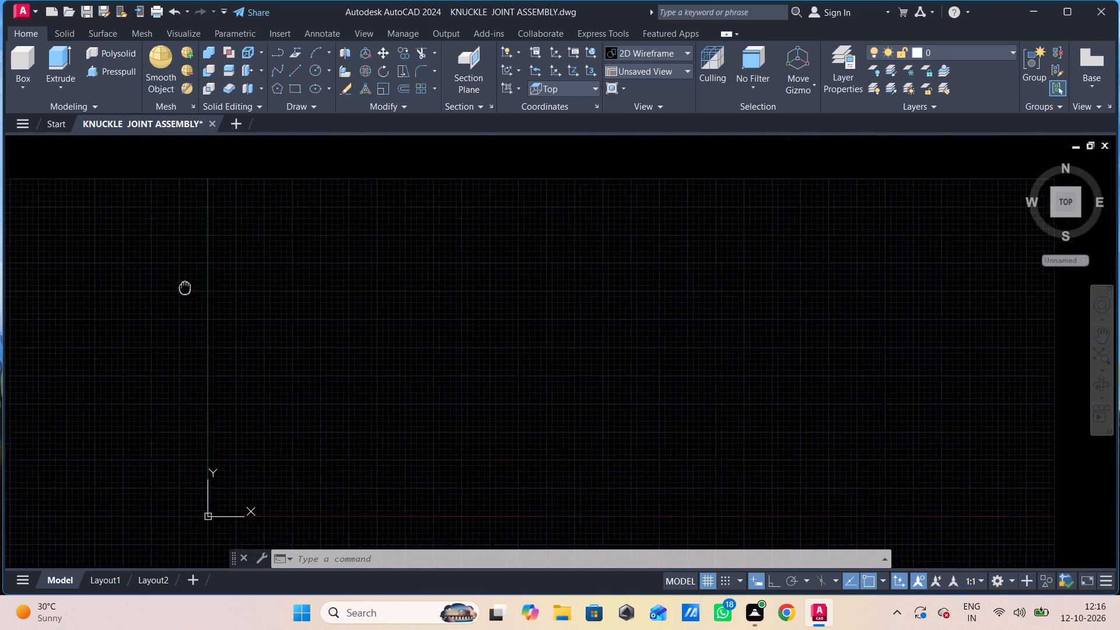
middle_drag(180, 289, 45, 327)
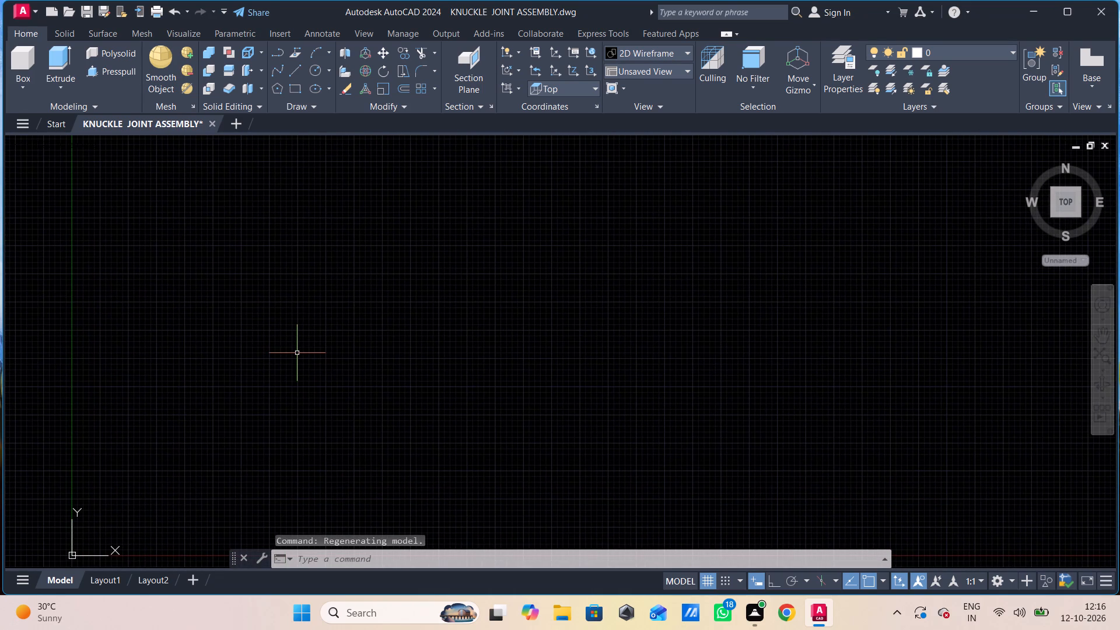
text(rec)
key(space)
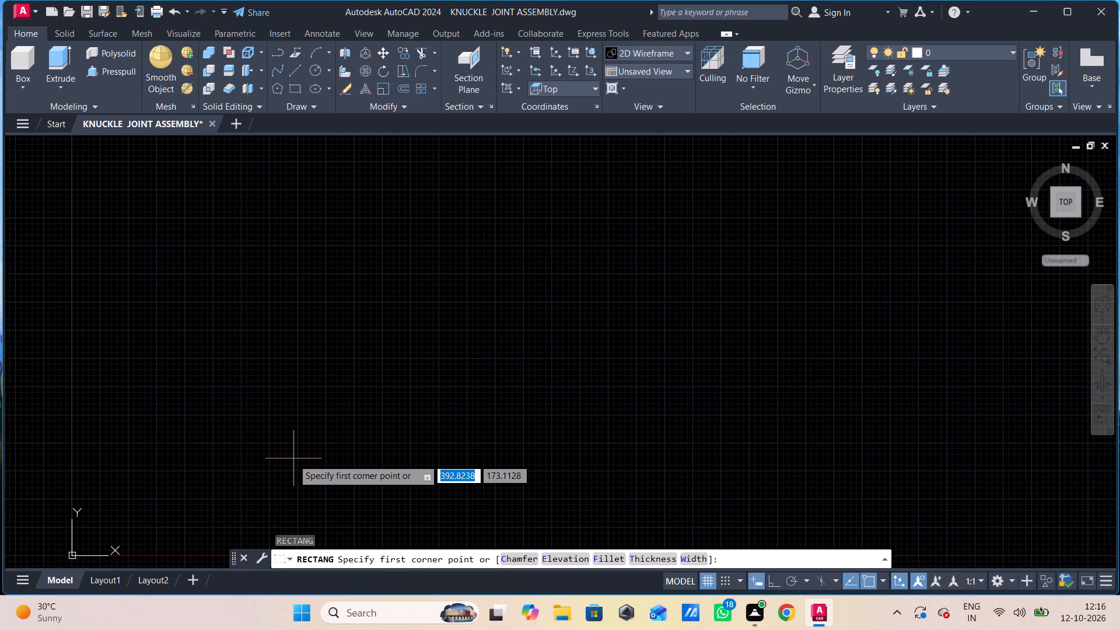
click(358, 341)
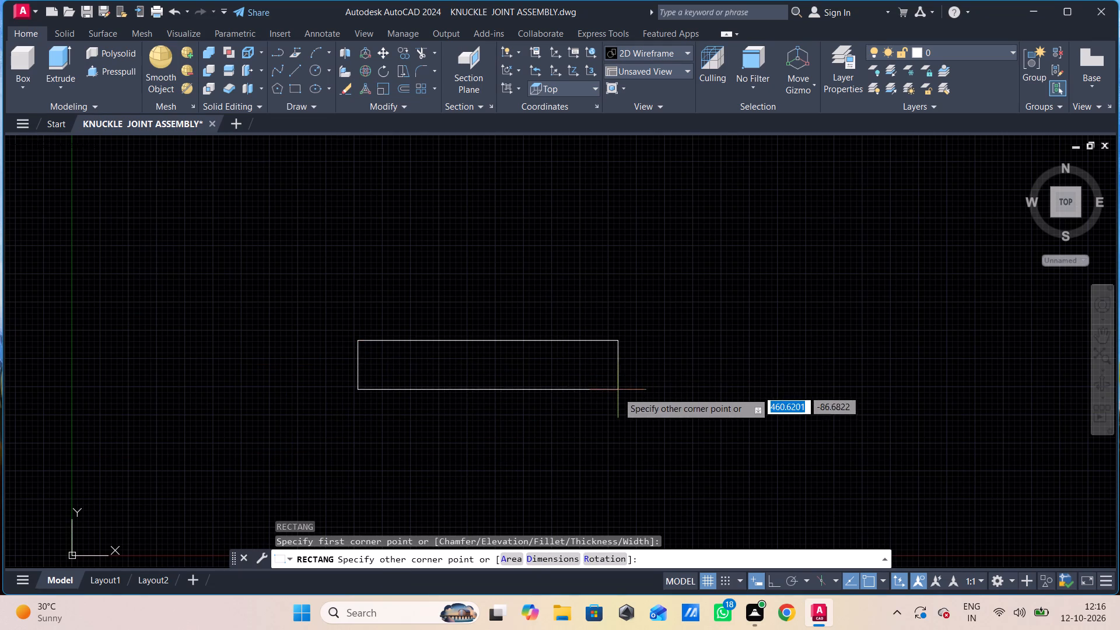
text(150)
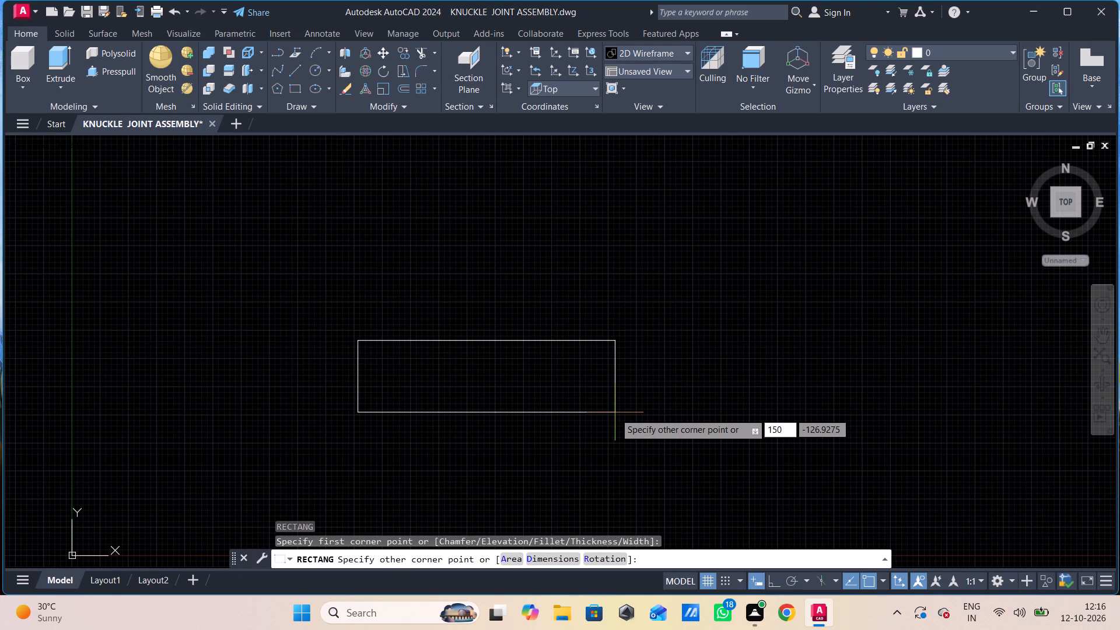
key(Tab)
text(60)
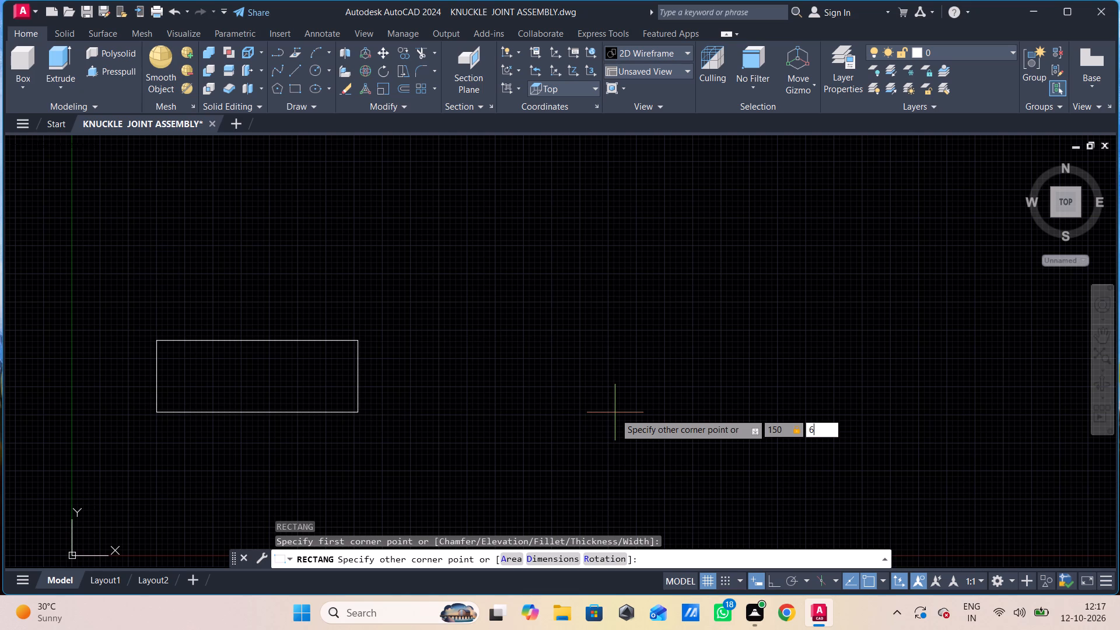
key(Return)
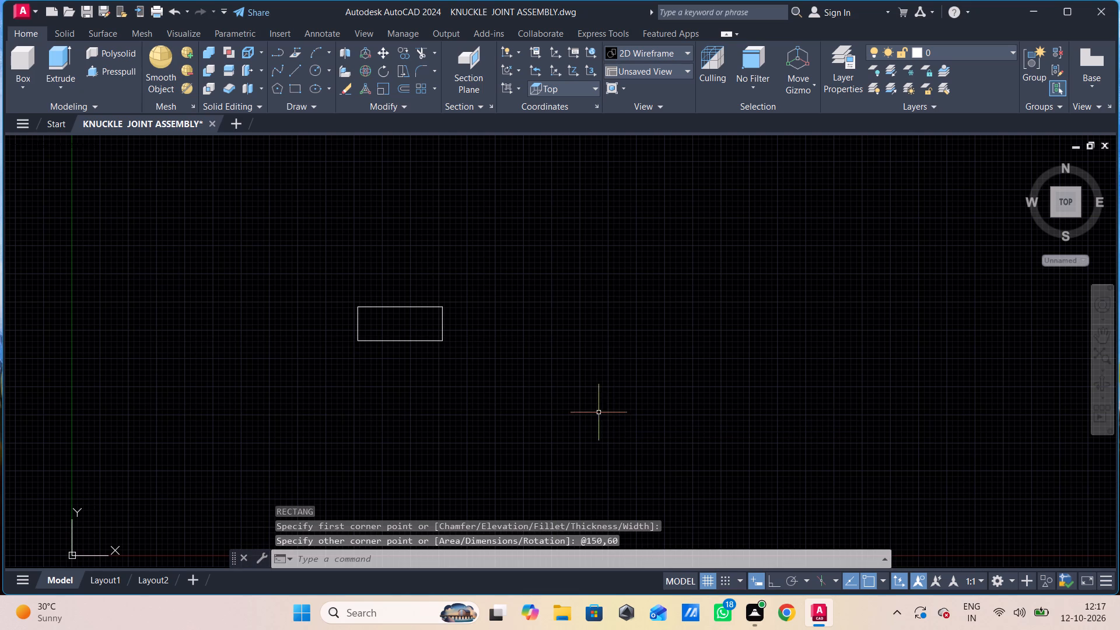
Check the length of the rectangle's bottom edge with an aligned dimension preview, without placing the dimension.
scroll(381, 360, up, 4)
middle_drag(395, 390, 424, 536)
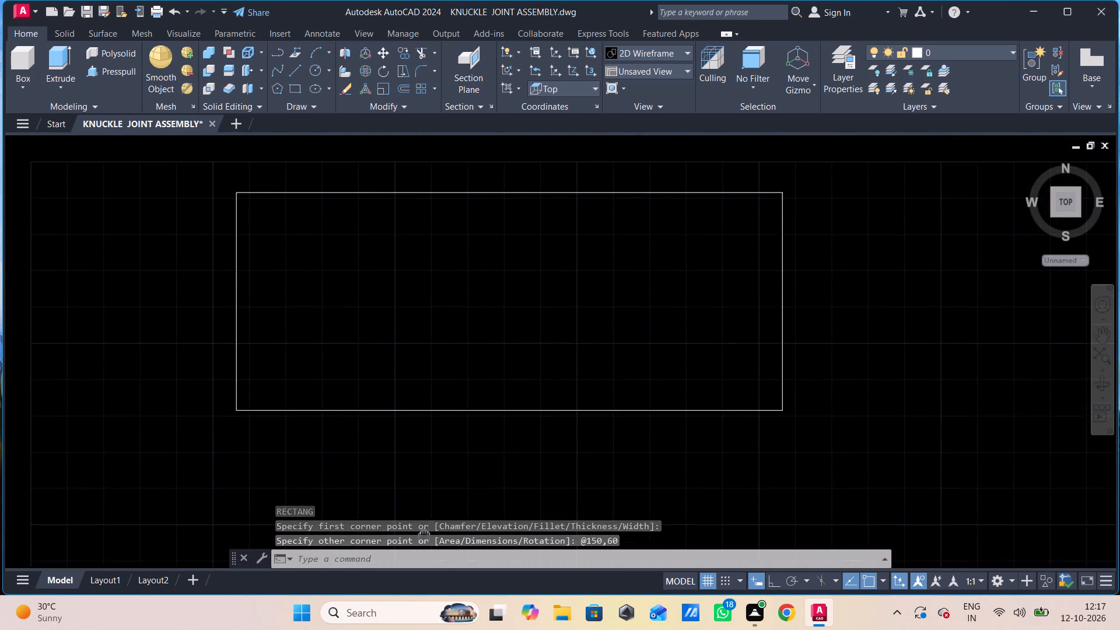
middle_drag(424, 536, 404, 544)
scroll(407, 541, down, 1)
key(d)
key(a)
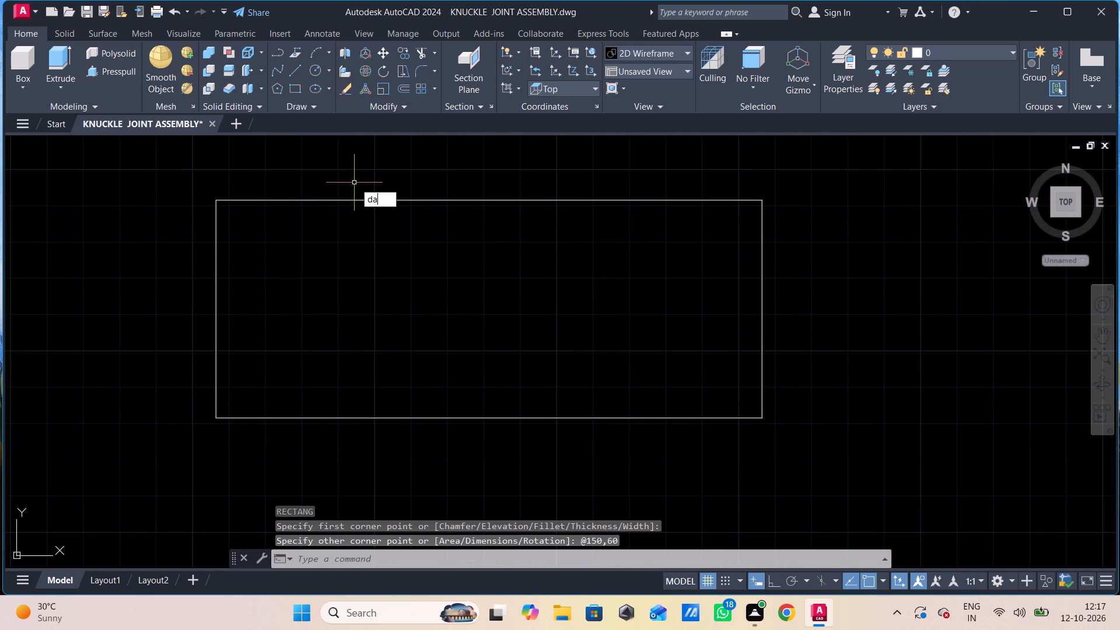
text(lk)
key(space)
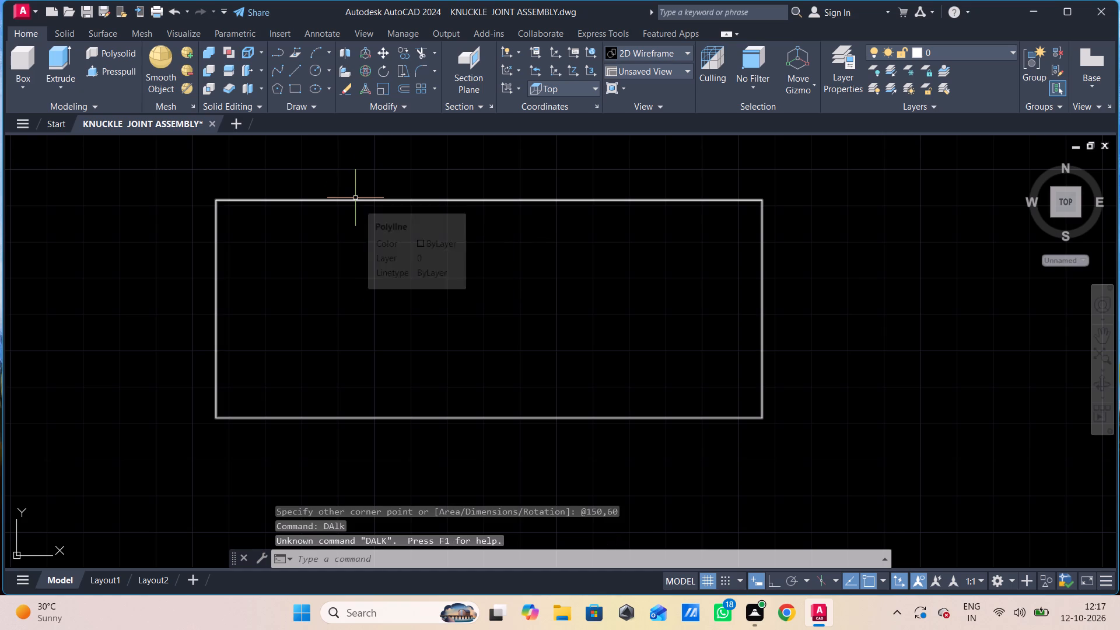
key(Escape)
text(da)
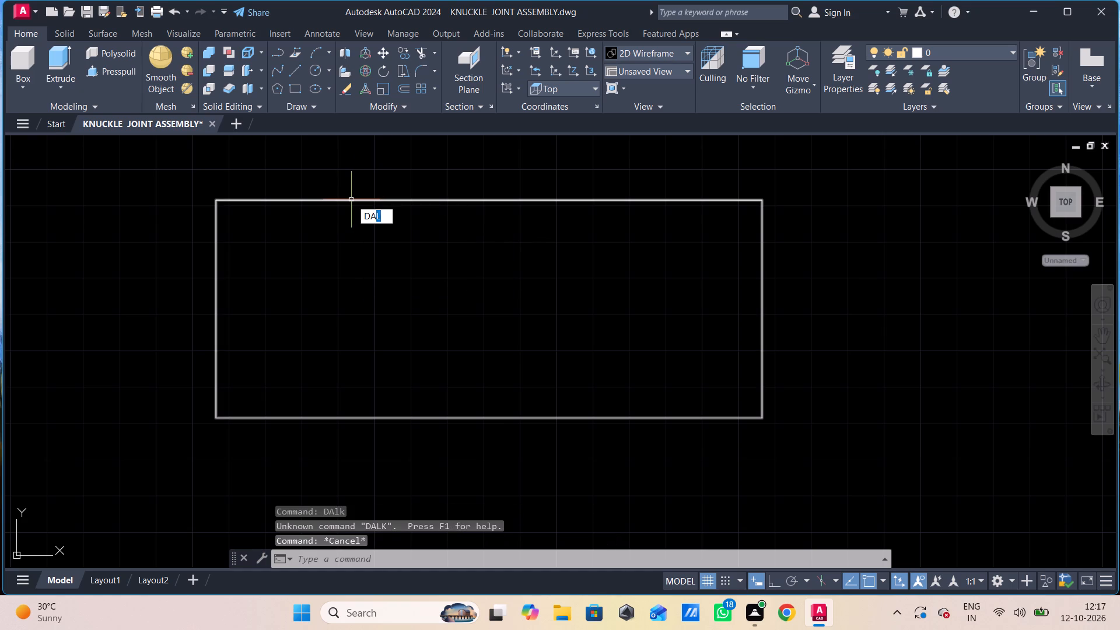
key(l)
key(space)
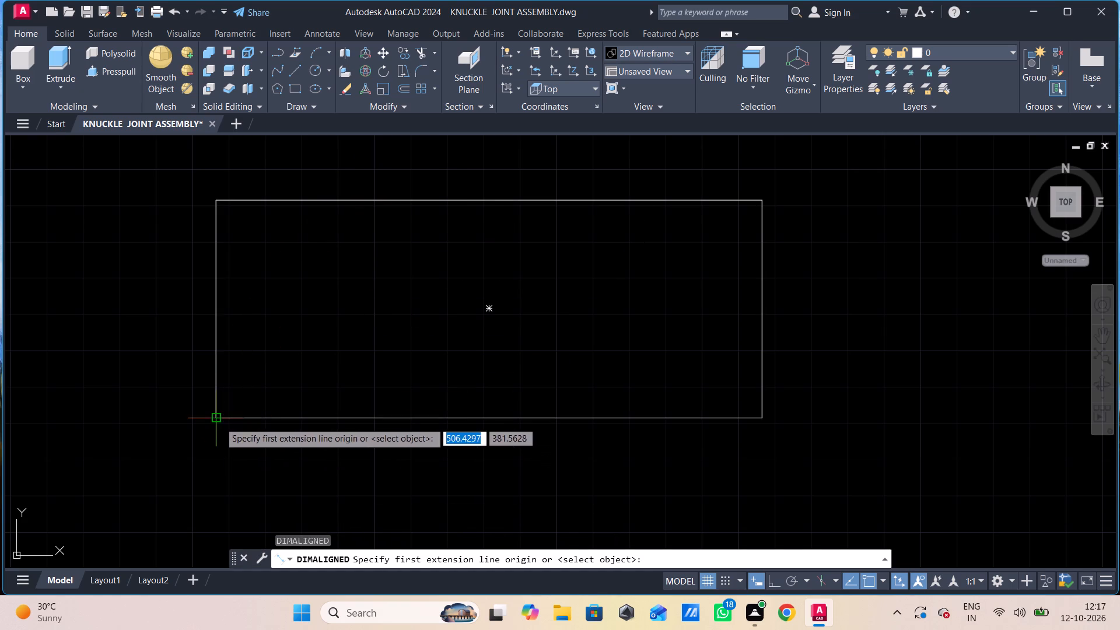
click(219, 422)
click(759, 418)
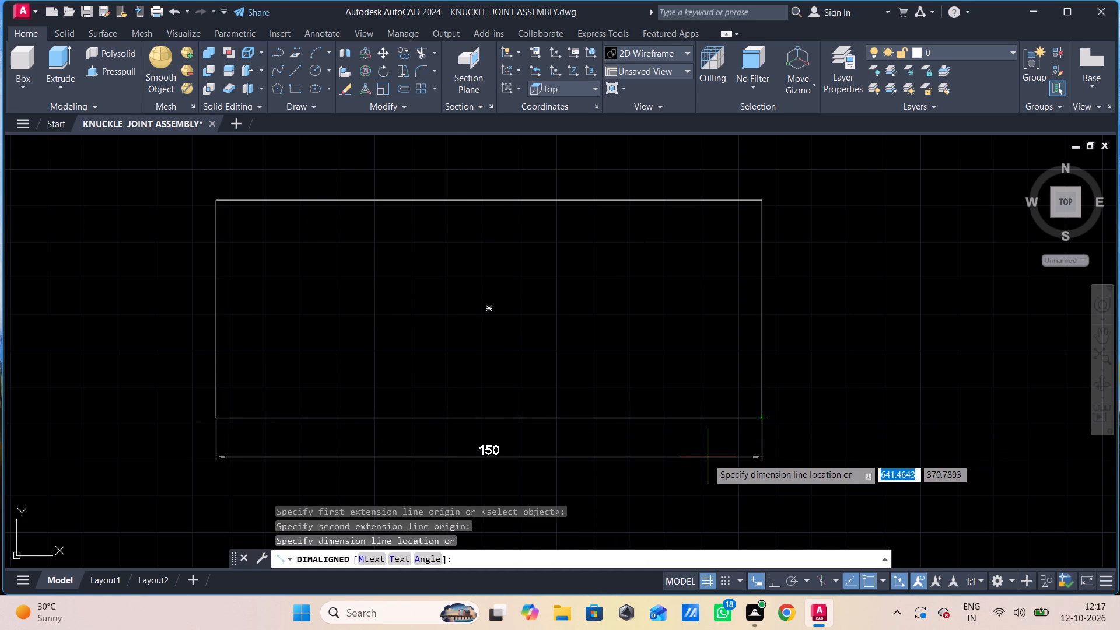
key(Escape)
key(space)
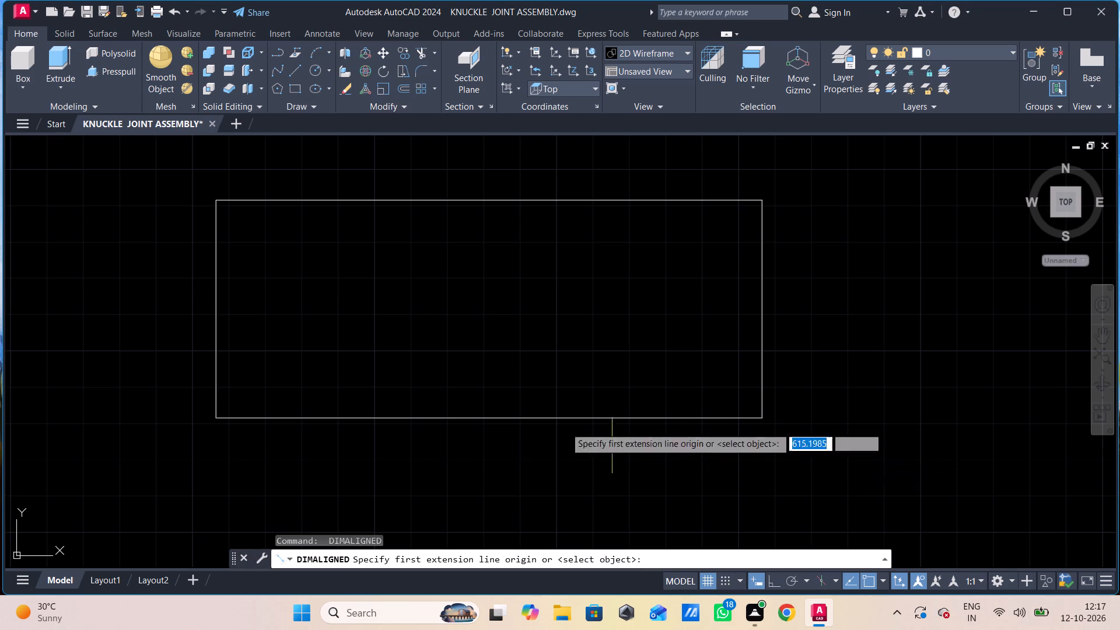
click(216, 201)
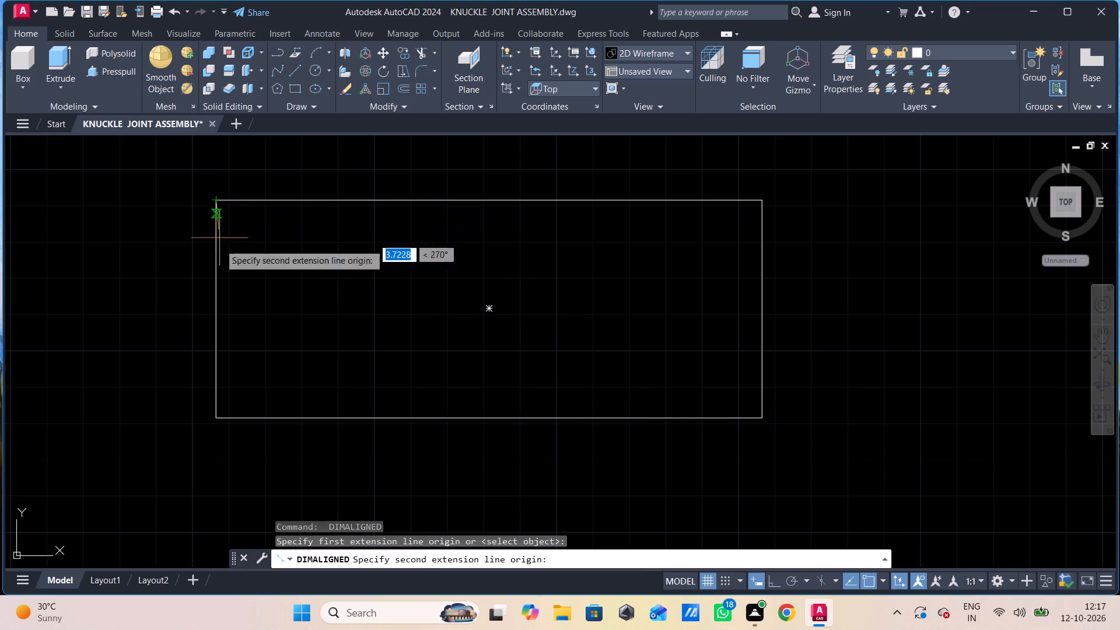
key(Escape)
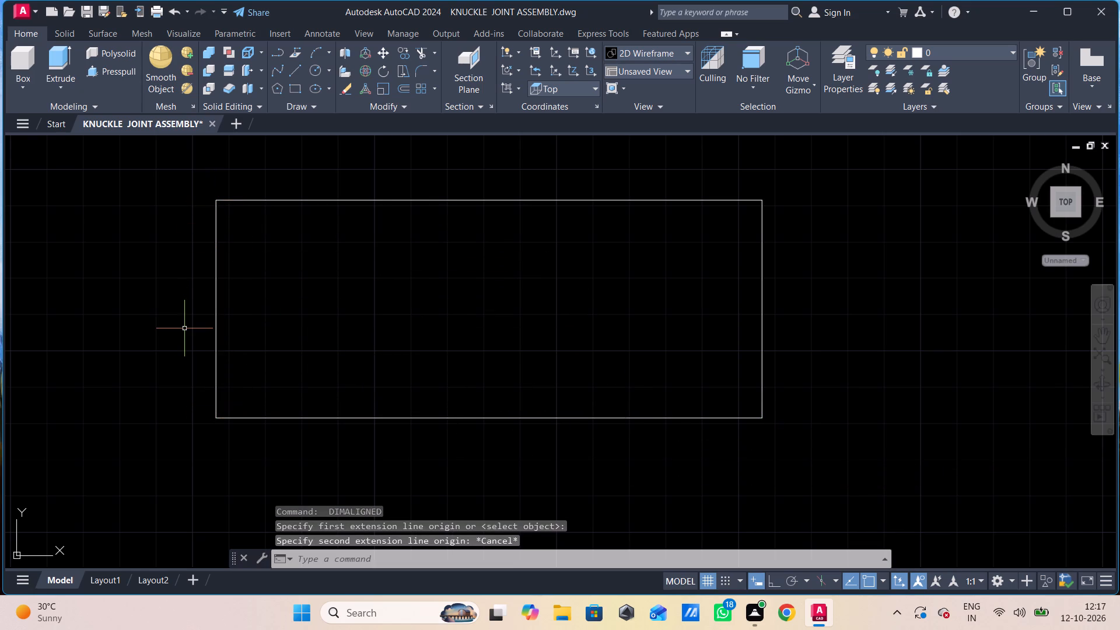
Draw a circle of radius 30 centred on the midpoint of the rectangle's right edge.
key(c)
key(space)
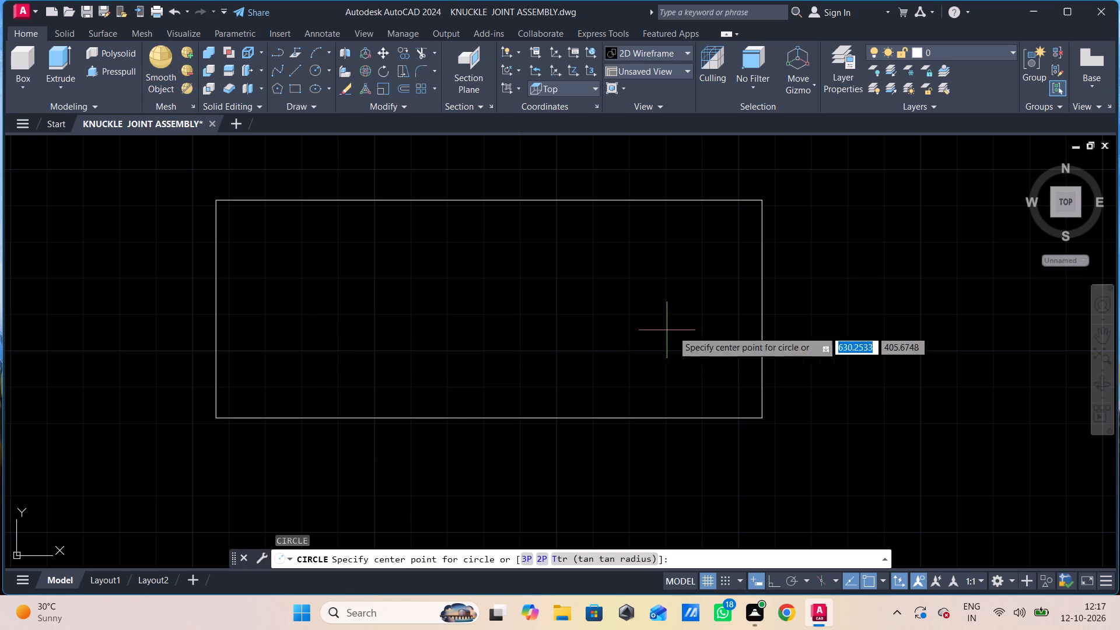
click(761, 311)
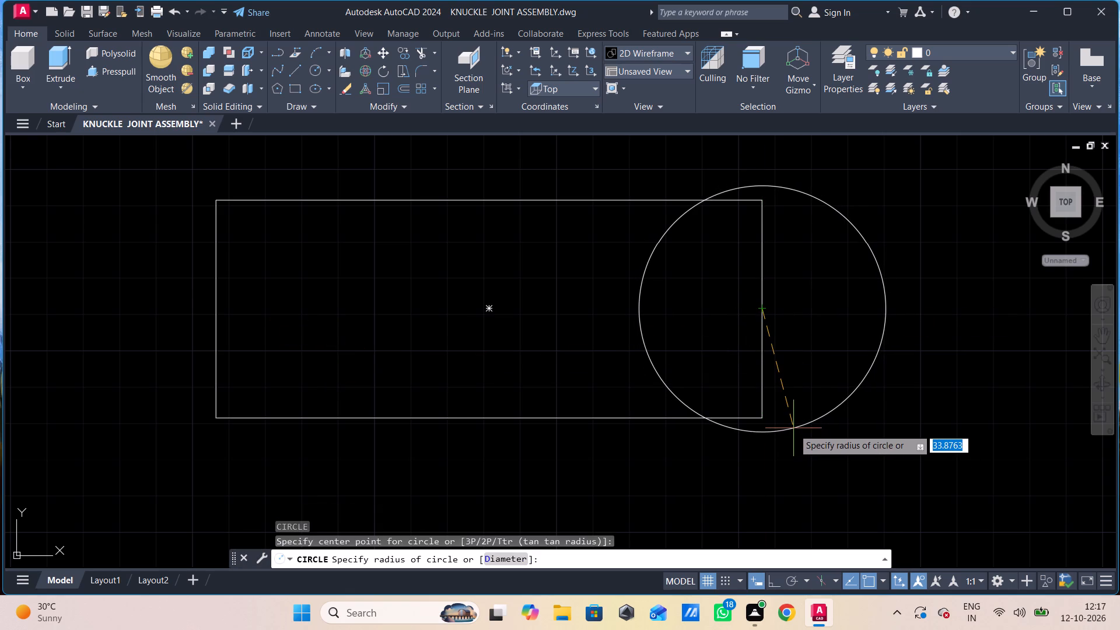
key(3)
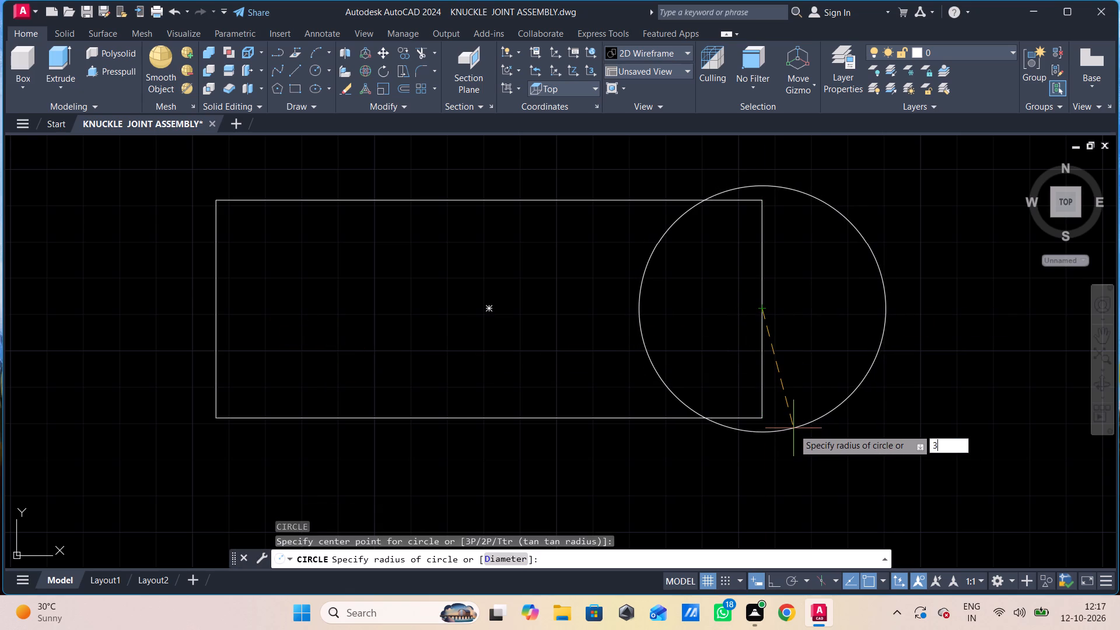
key(0)
key(Return)
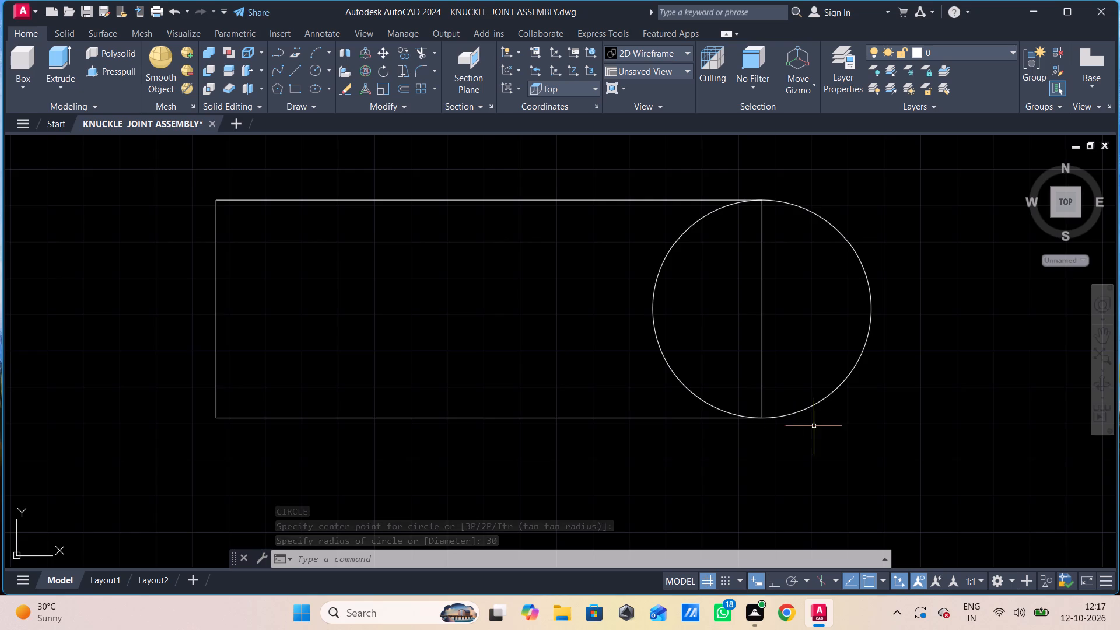
Draw a concentric circle of radius 60 around the centre of the radius 30 circle.
scroll(842, 410, up, 2)
scroll(832, 408, down, 3)
middle_drag(932, 435, 811, 441)
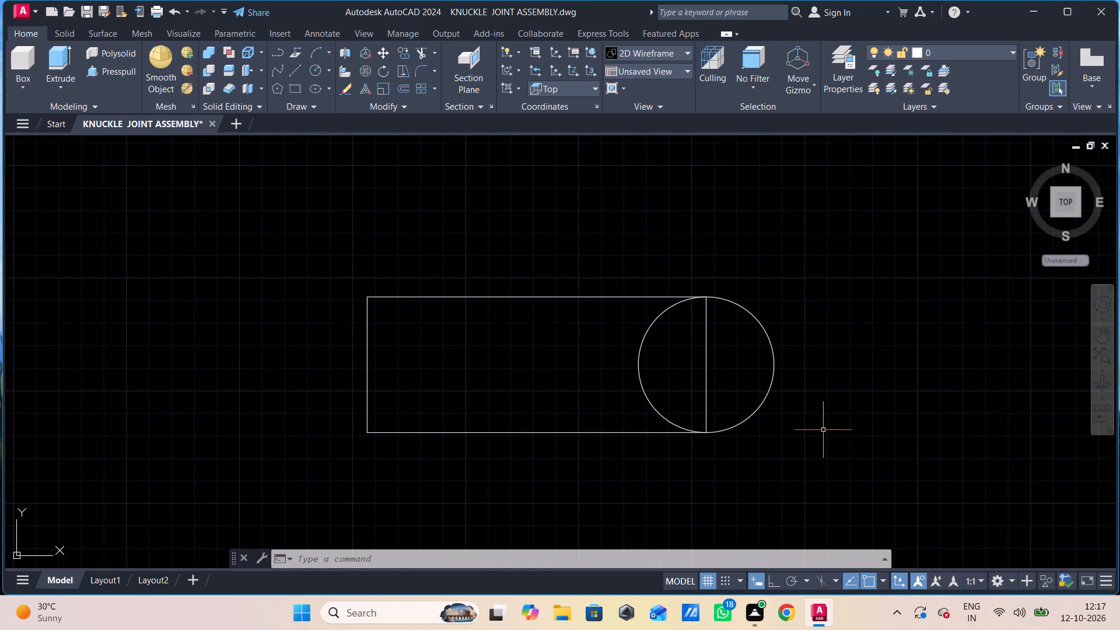
key(space)
click(706, 363)
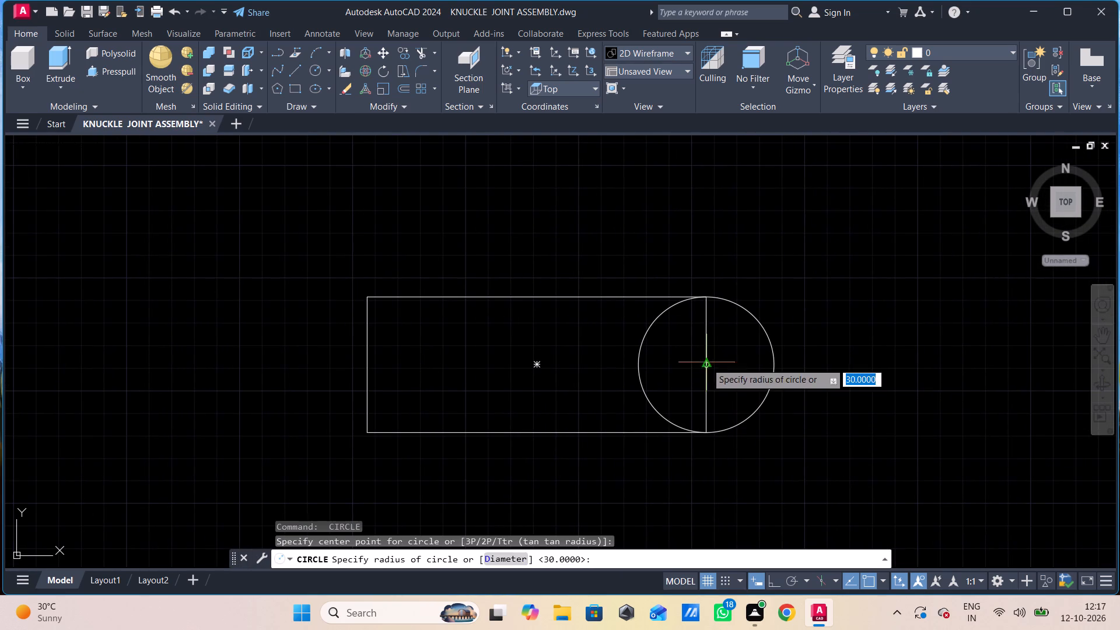
text(60)
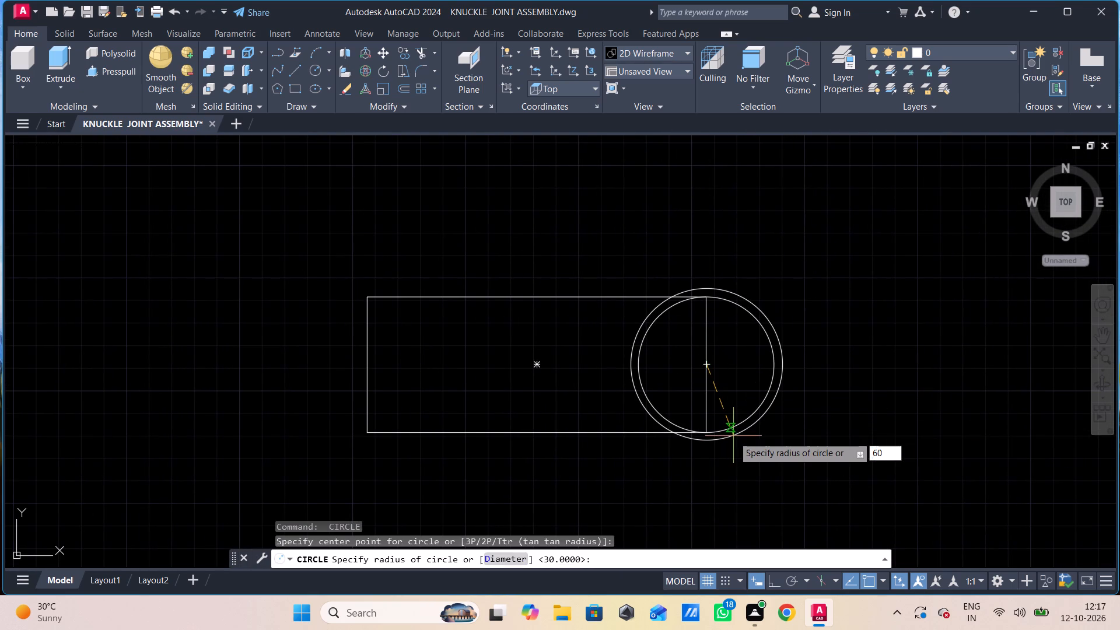
key(Return)
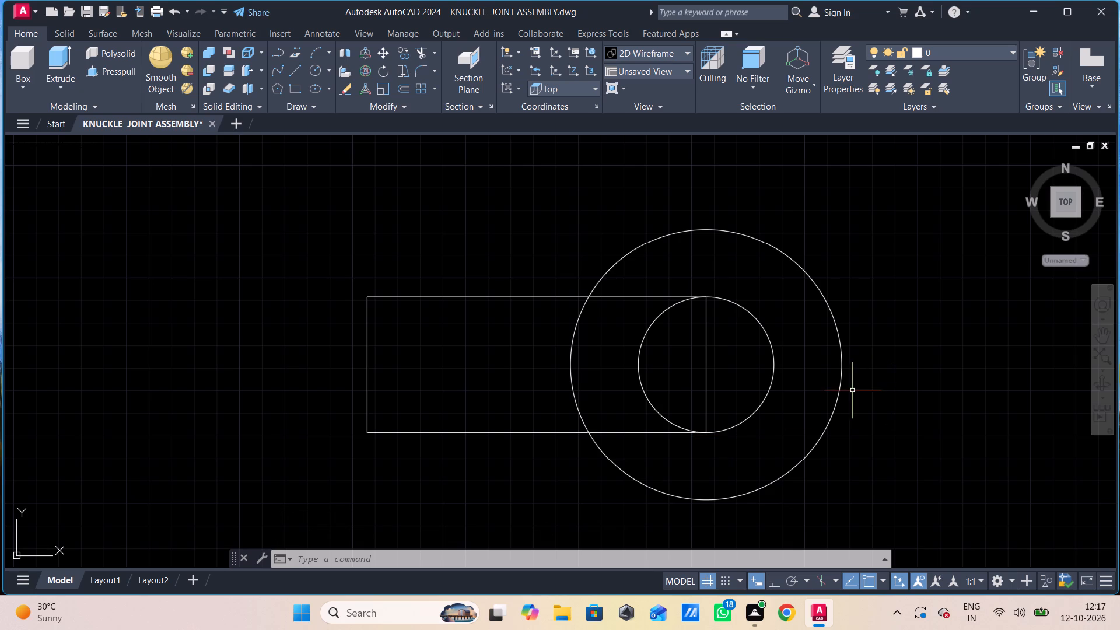
Draw a 100 by 30 rectangle extending right and upward from the upper-right corner of the 150 by 60 rectangle.
key(r)
key(e)
key(c)
key(space)
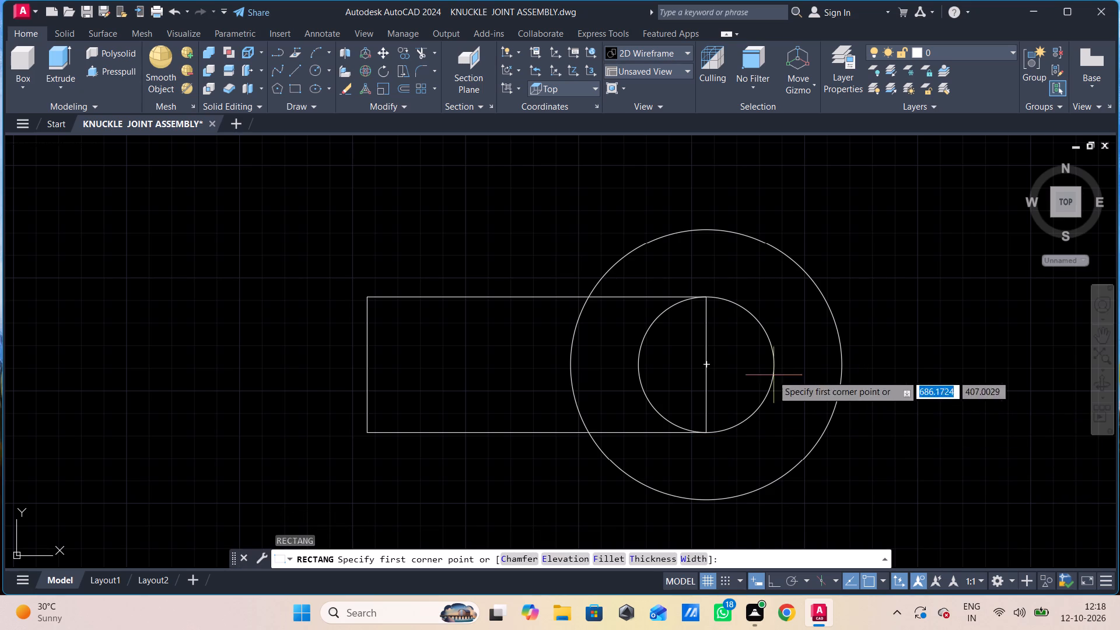
click(707, 297)
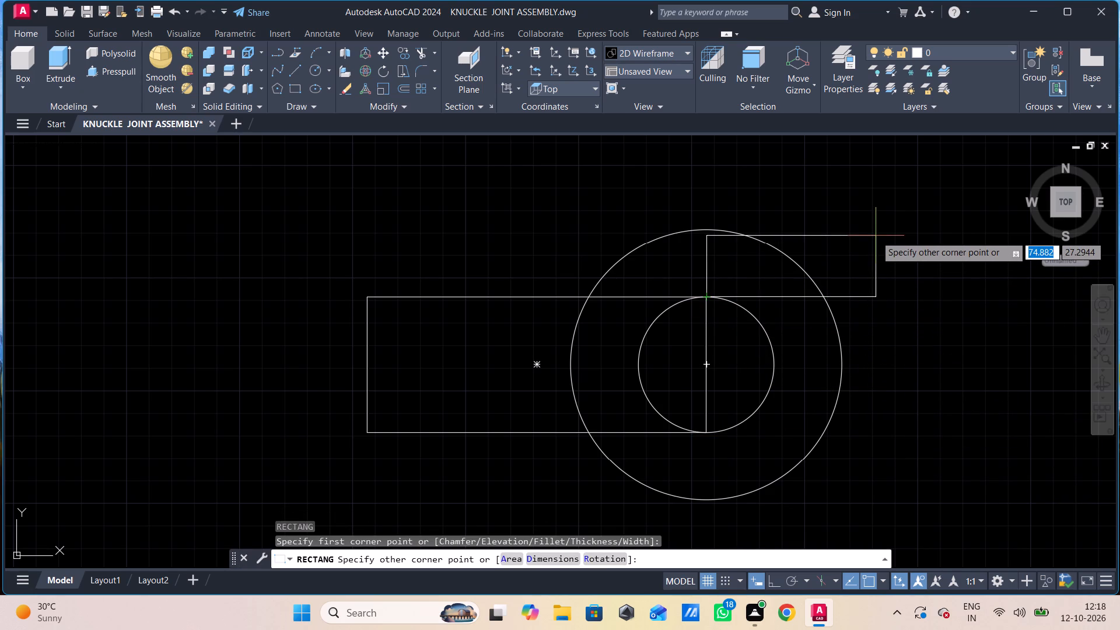
text(1000)
key(BackSpace)
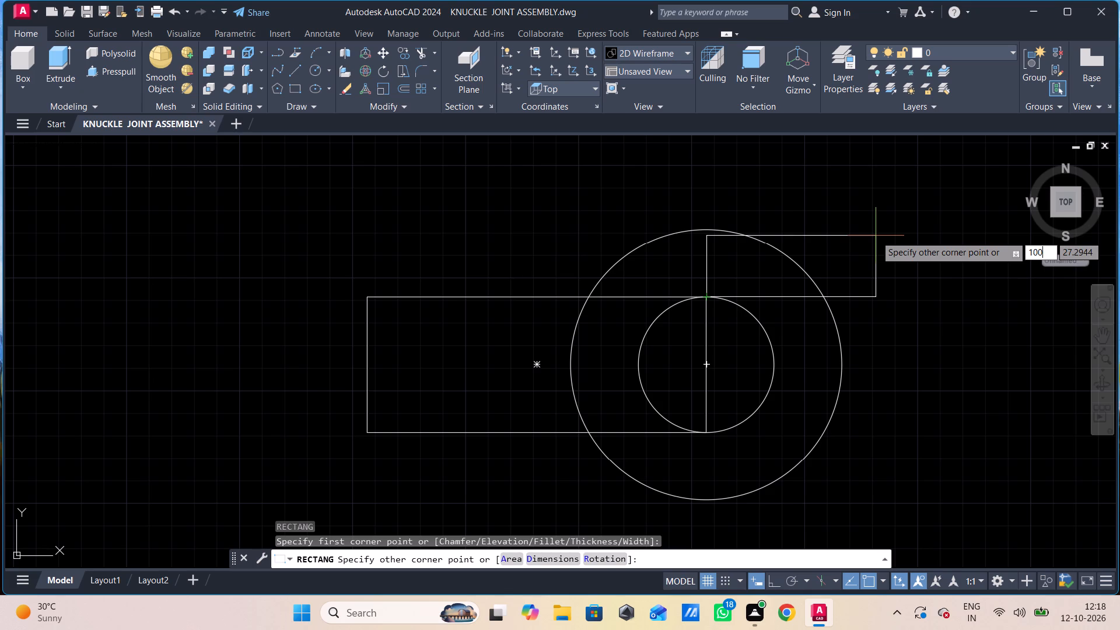
key(Tab)
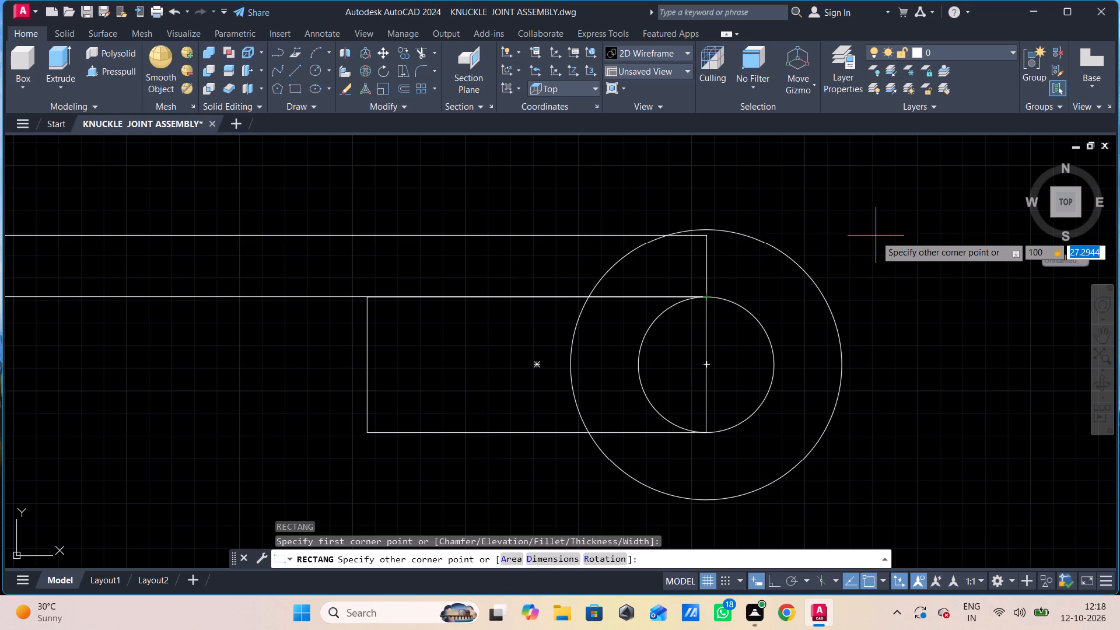
text(30)
key(Return)
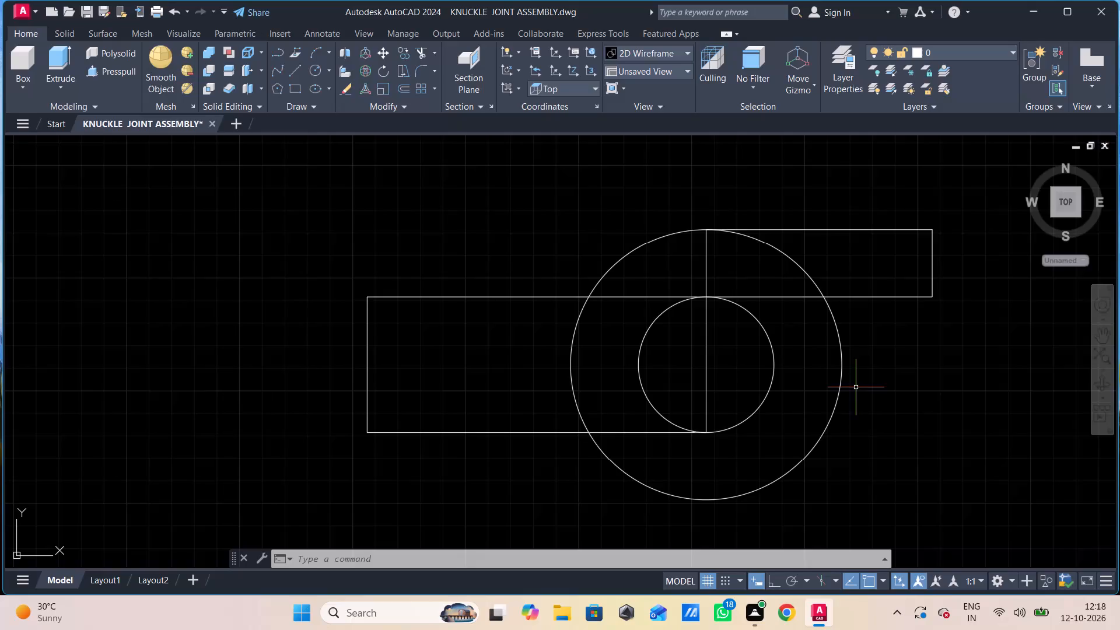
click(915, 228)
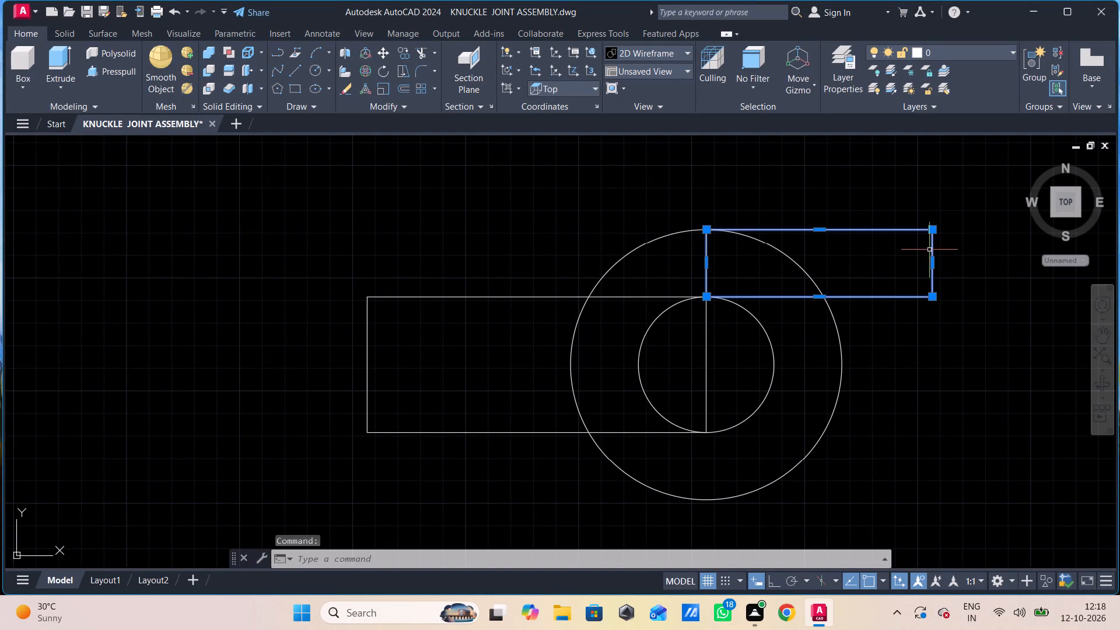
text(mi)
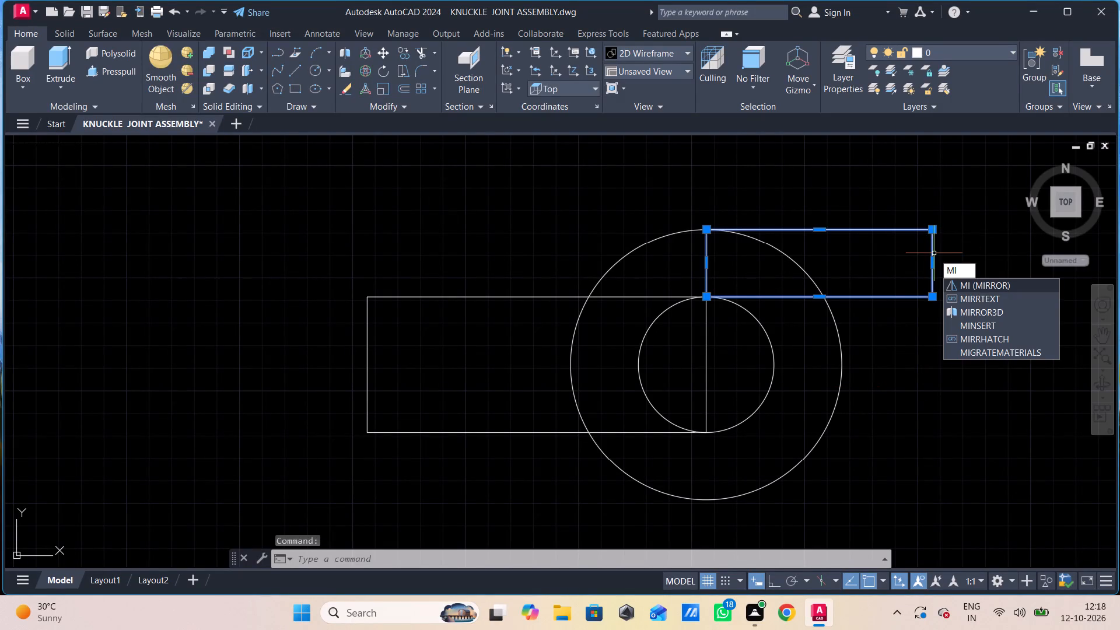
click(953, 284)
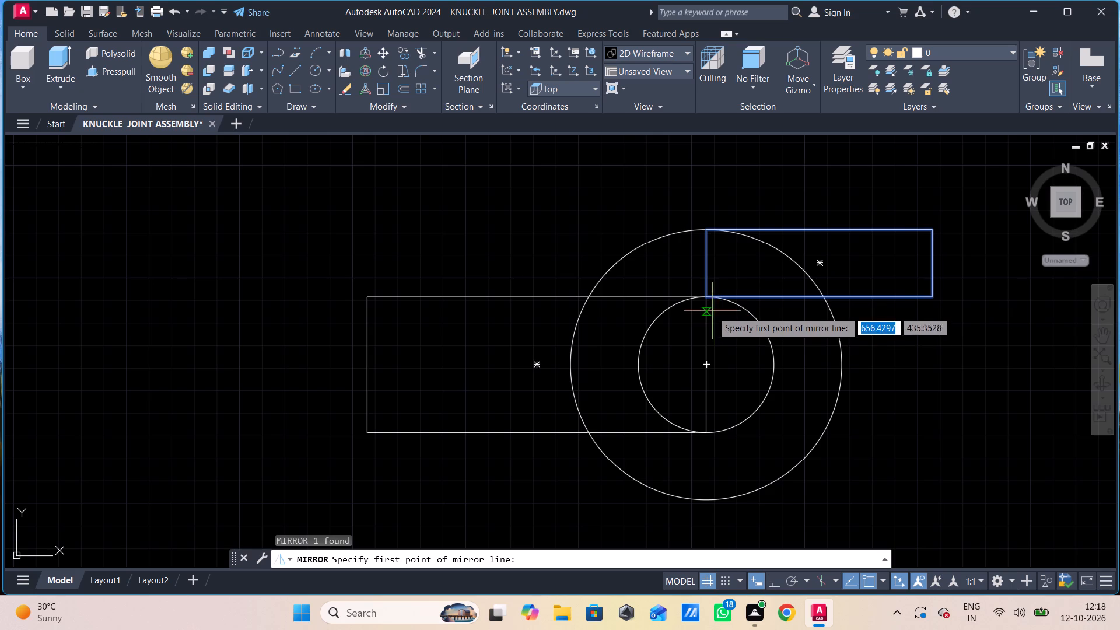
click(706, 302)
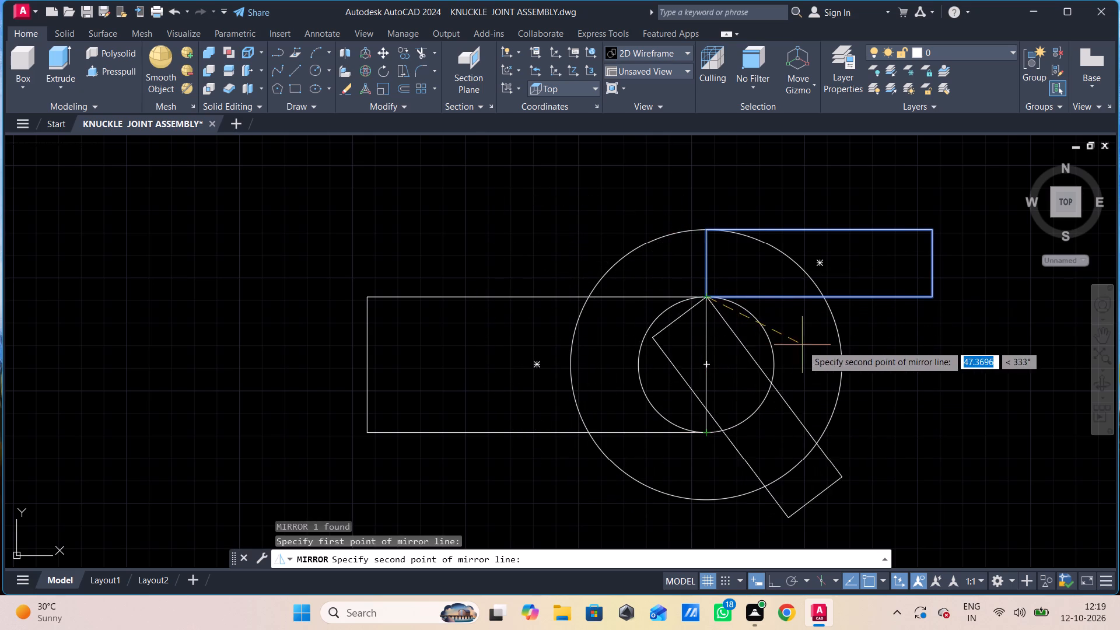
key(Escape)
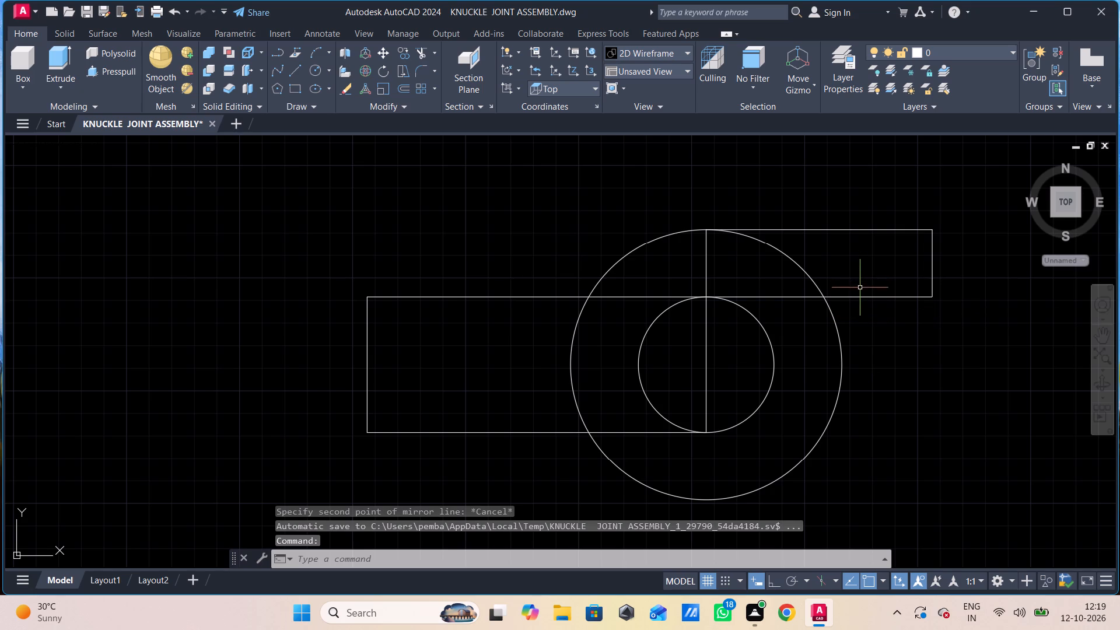
Copy the 100 by 30 rectangle from its upper-left corner to the lower-right corner of the 150 by 60 rectangle.
click(860, 297)
text(co)
key(space)
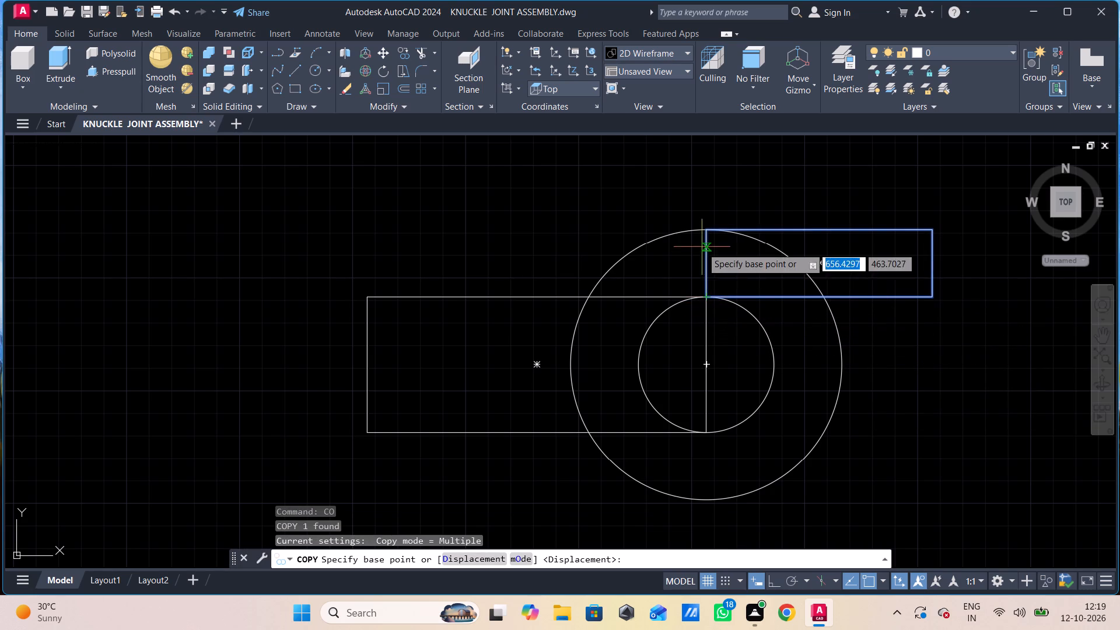
click(707, 230)
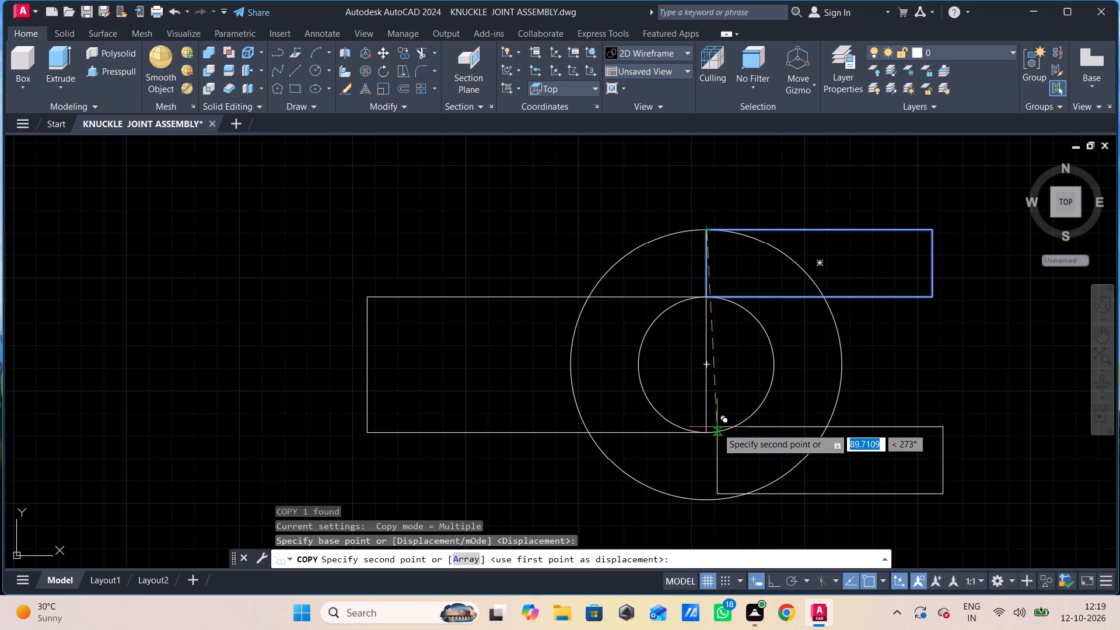
click(710, 431)
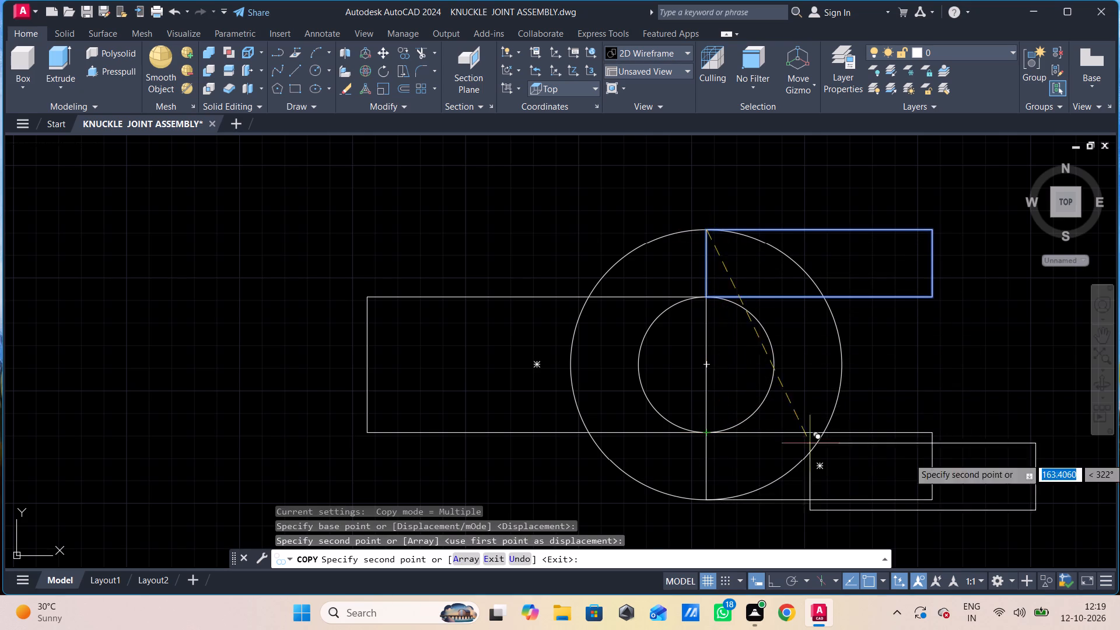
key(Escape)
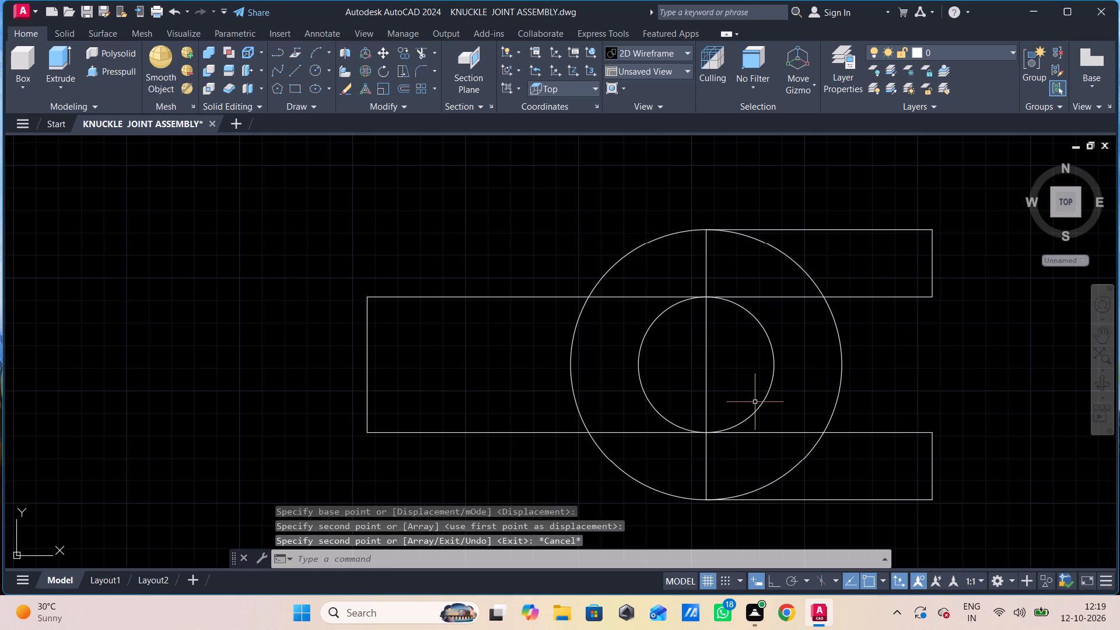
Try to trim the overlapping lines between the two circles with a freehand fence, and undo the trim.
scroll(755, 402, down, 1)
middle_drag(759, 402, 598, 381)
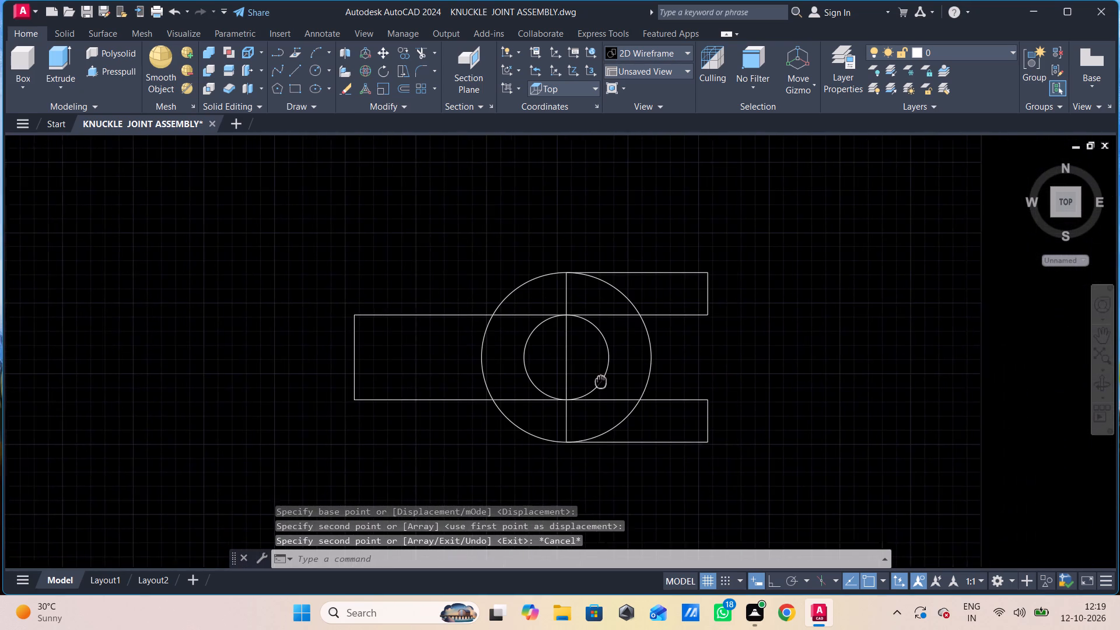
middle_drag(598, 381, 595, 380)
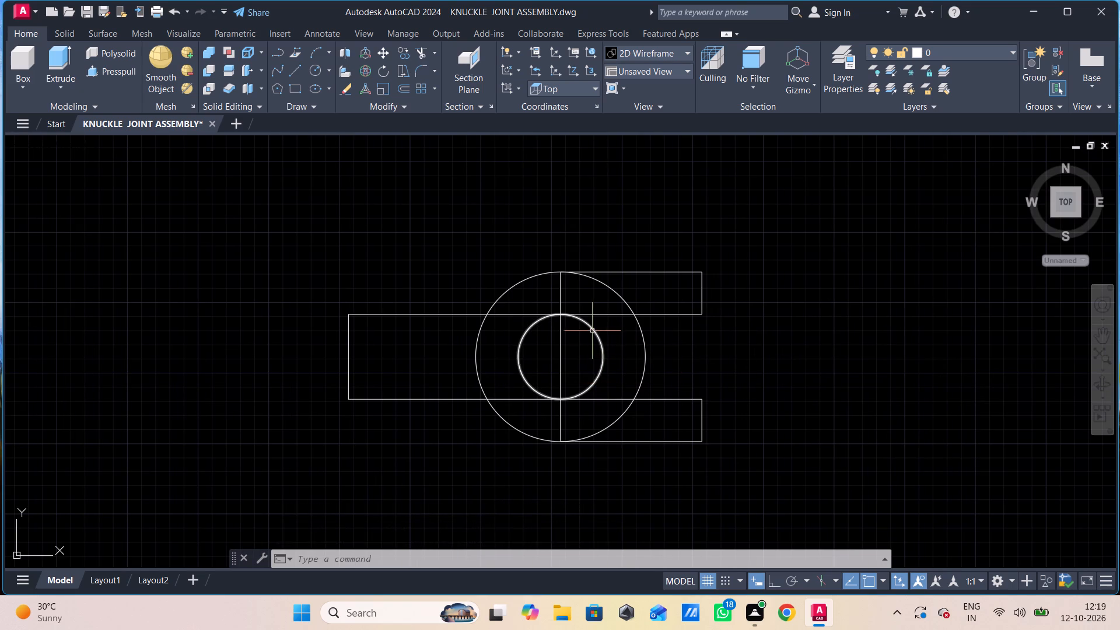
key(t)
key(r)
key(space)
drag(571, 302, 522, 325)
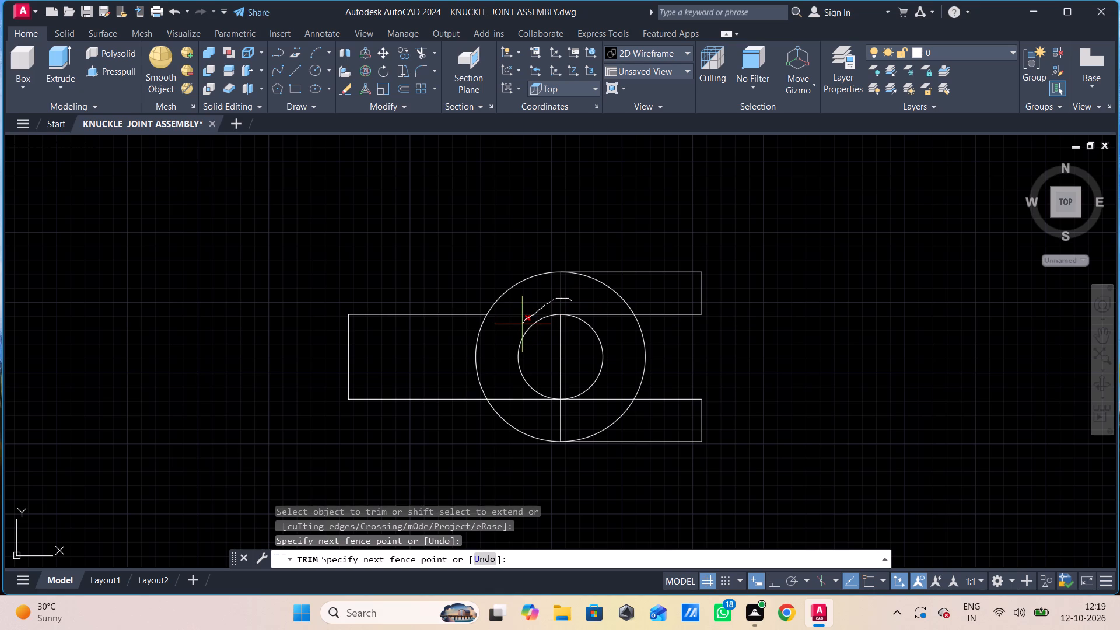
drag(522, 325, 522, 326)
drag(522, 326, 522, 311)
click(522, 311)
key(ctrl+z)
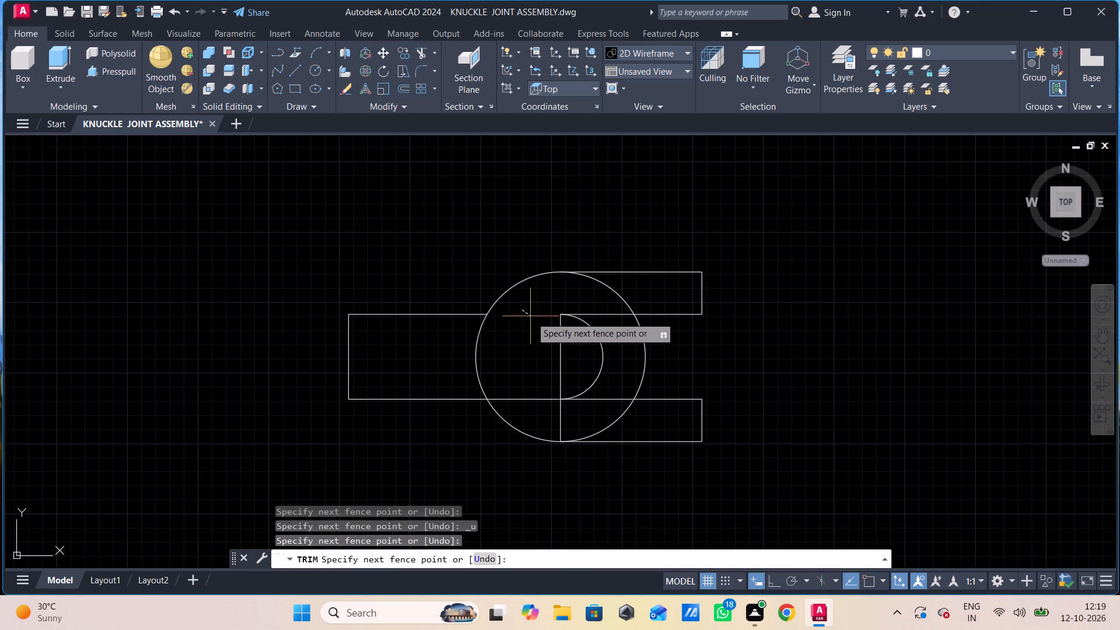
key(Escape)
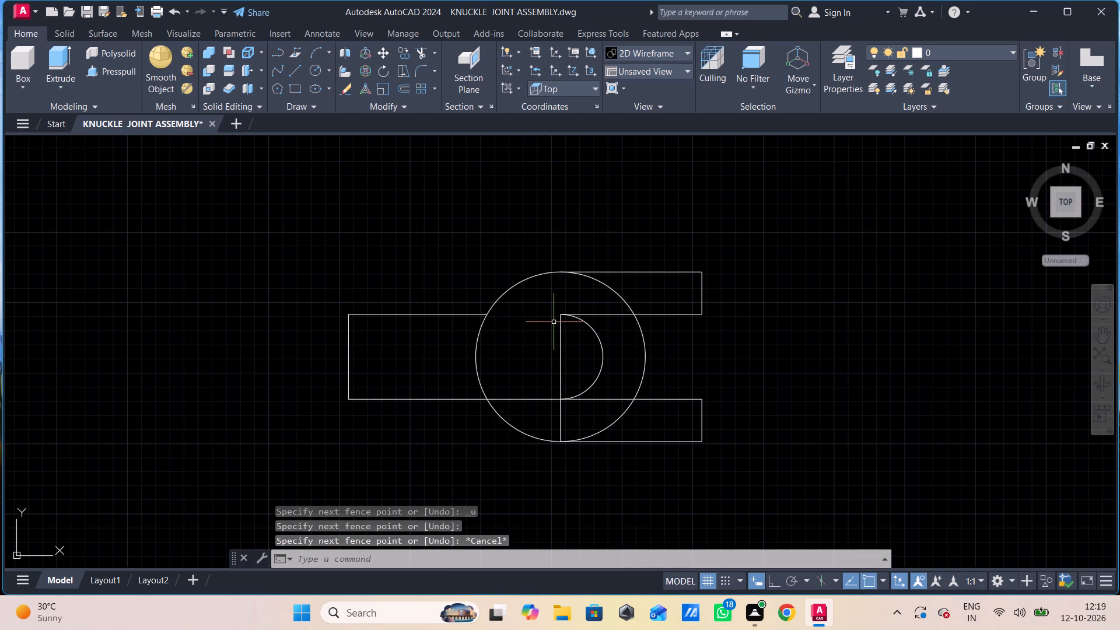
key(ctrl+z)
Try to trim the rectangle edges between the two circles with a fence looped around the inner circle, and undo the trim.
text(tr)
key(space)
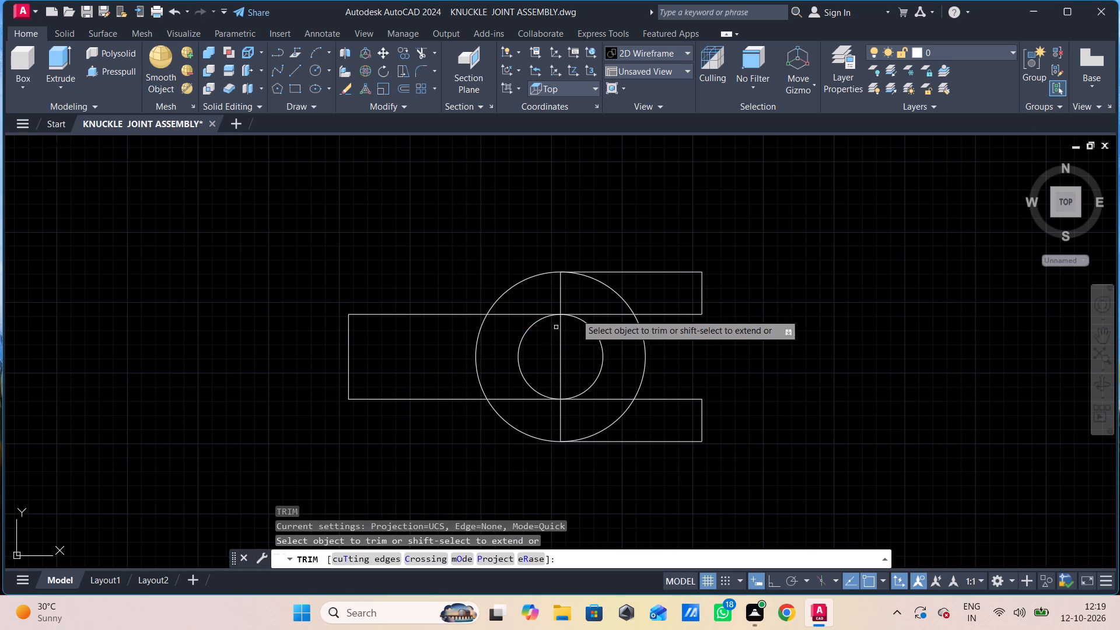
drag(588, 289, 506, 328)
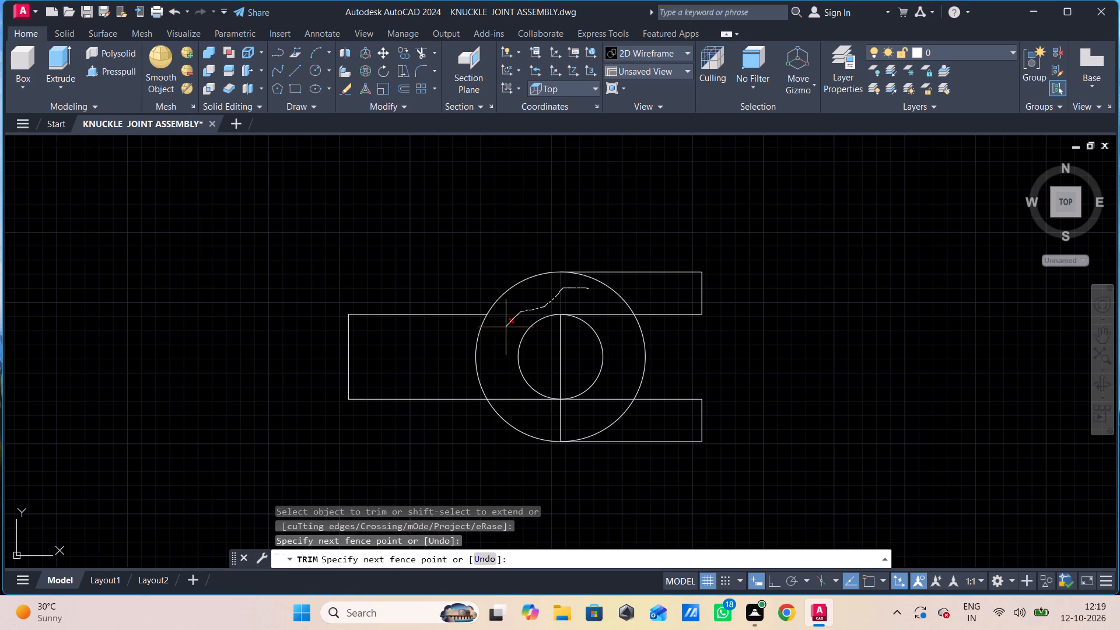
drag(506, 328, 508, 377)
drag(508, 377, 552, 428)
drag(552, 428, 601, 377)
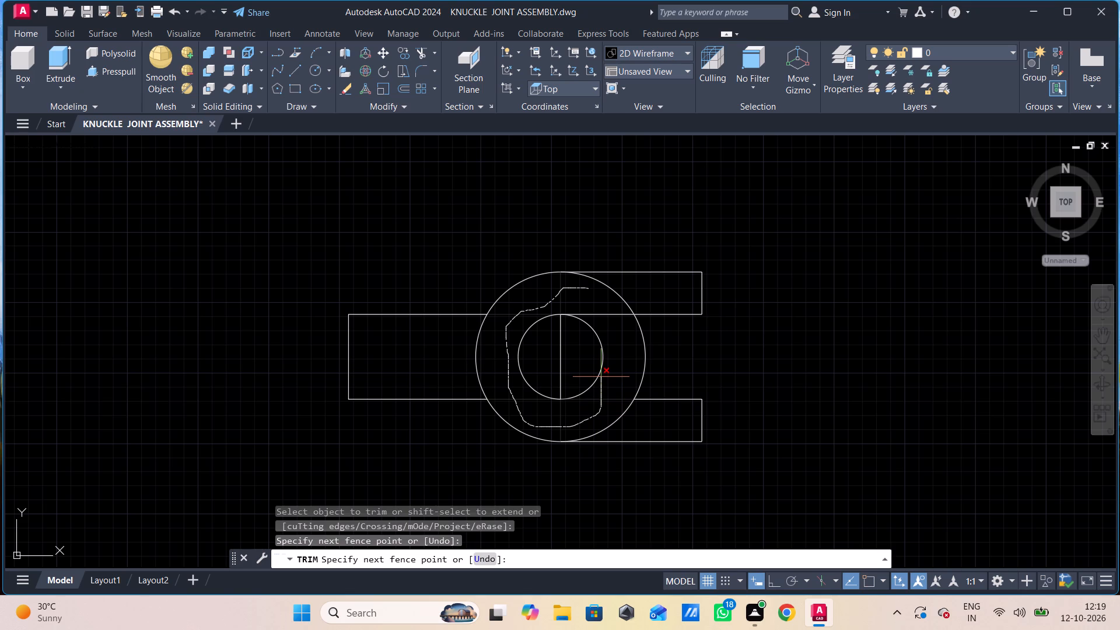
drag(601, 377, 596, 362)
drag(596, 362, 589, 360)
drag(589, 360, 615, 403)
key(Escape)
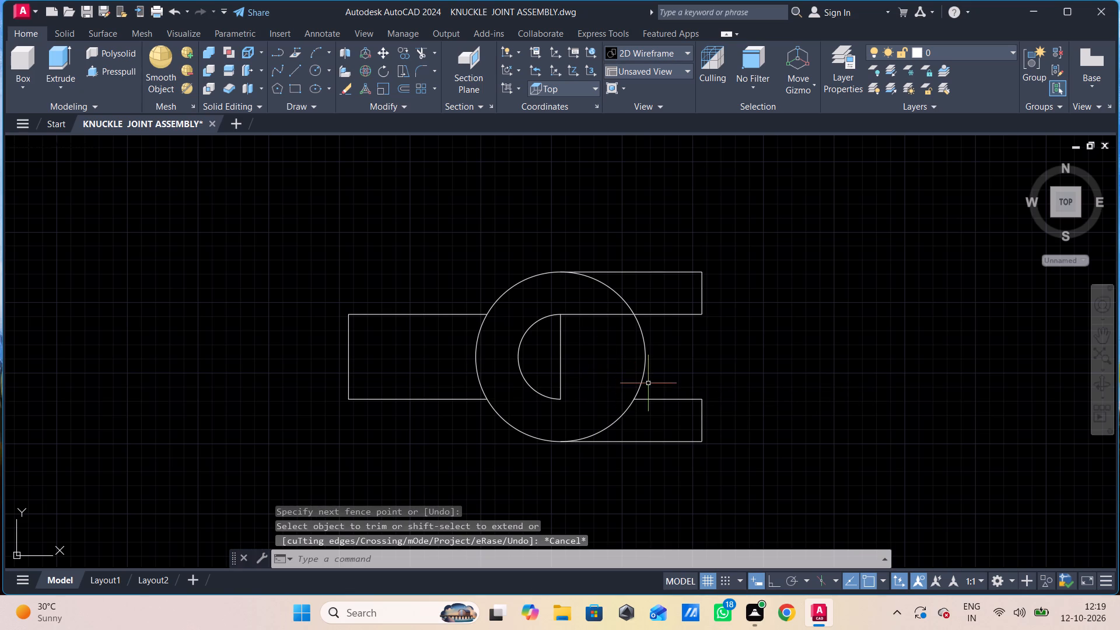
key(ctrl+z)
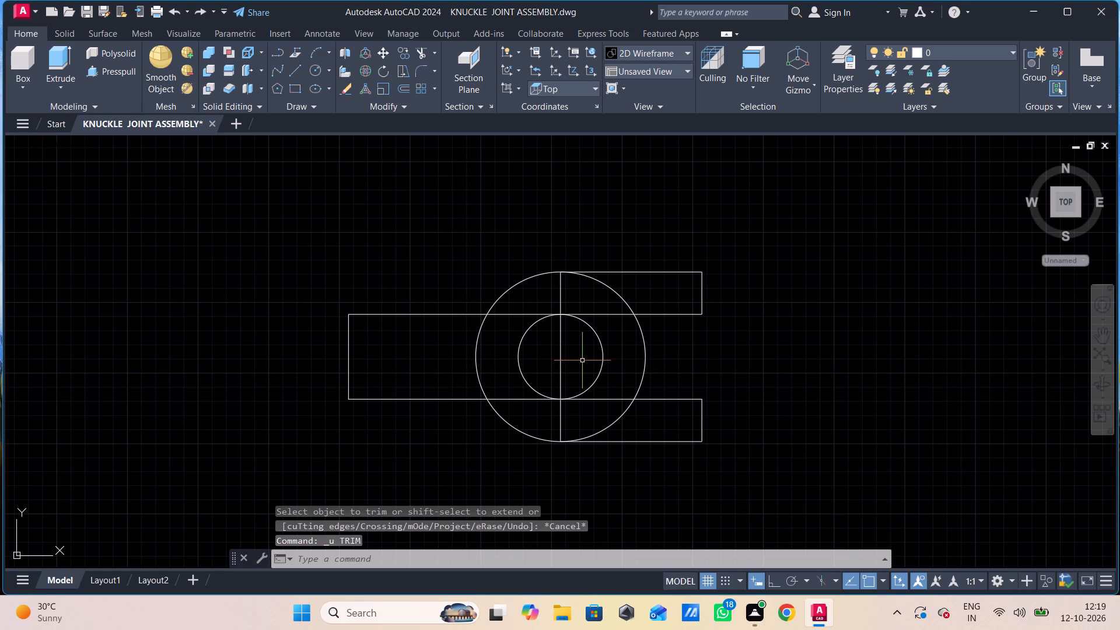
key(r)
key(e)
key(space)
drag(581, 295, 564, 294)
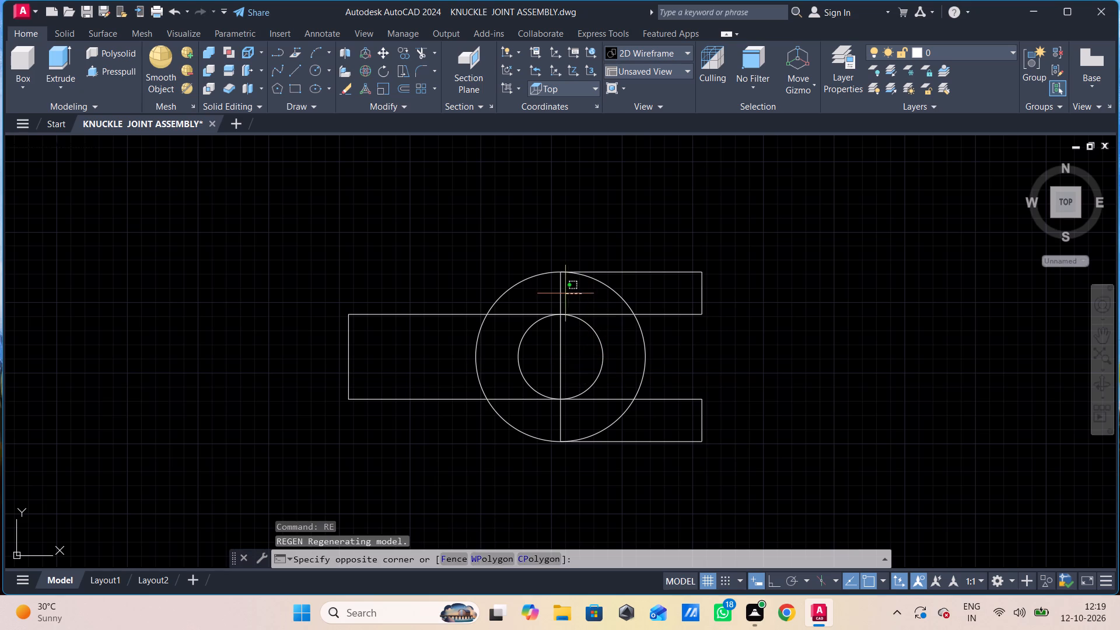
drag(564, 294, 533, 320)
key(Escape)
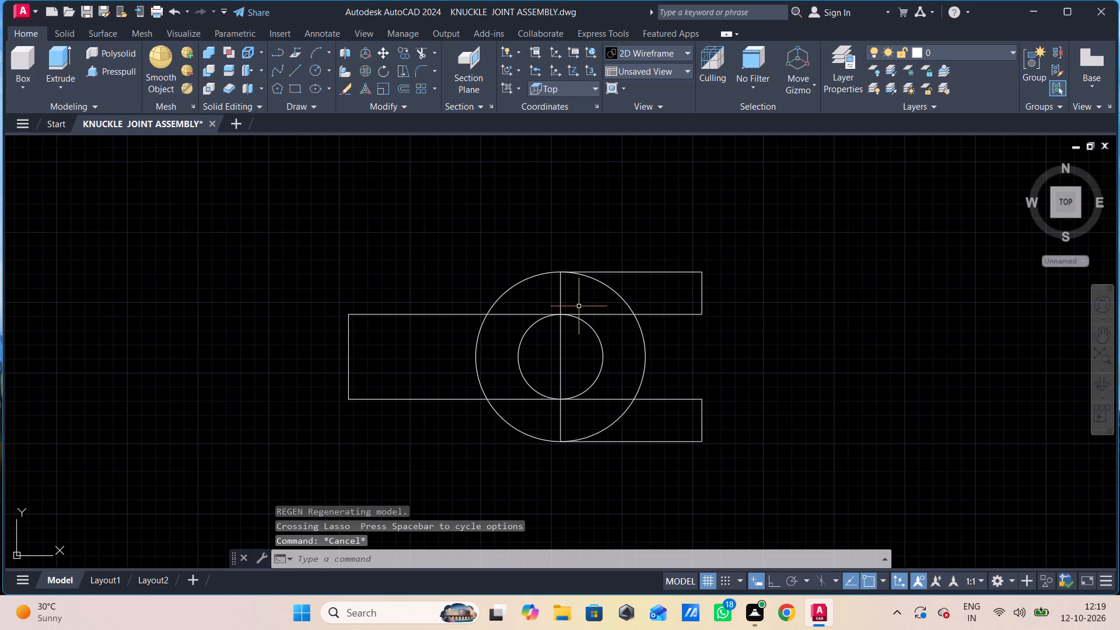
Trim the overlapping rectangle edges and circle arcs inside the fork, leaving a U-shaped outline with two prongs joined to the shank.
text(tr)
key(space)
drag(579, 307, 554, 425)
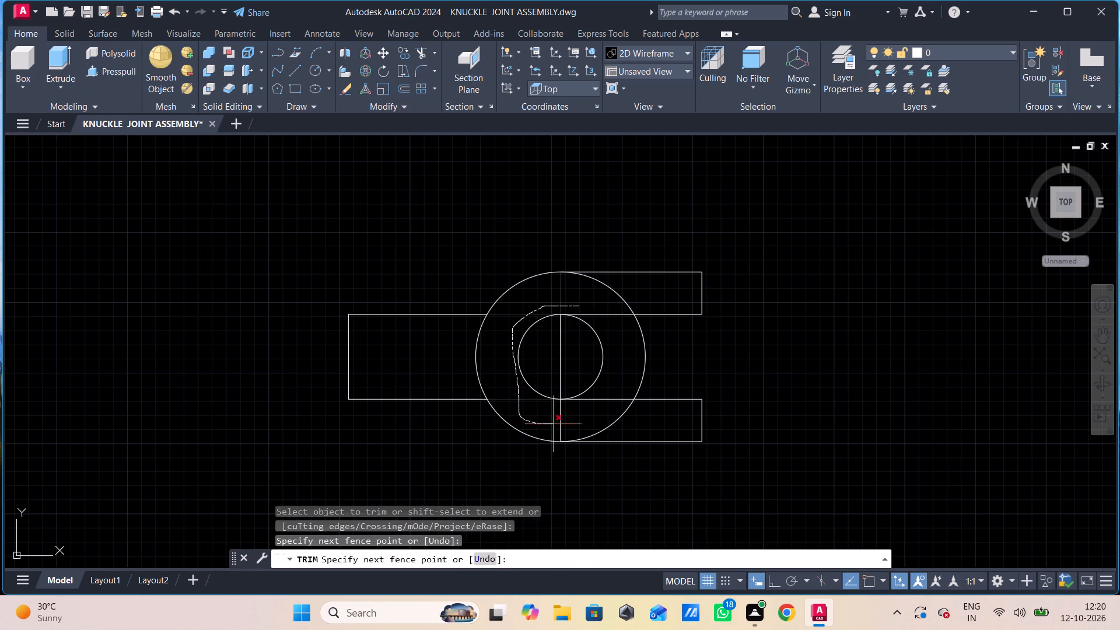
drag(554, 425, 605, 425)
drag(664, 350, 605, 358)
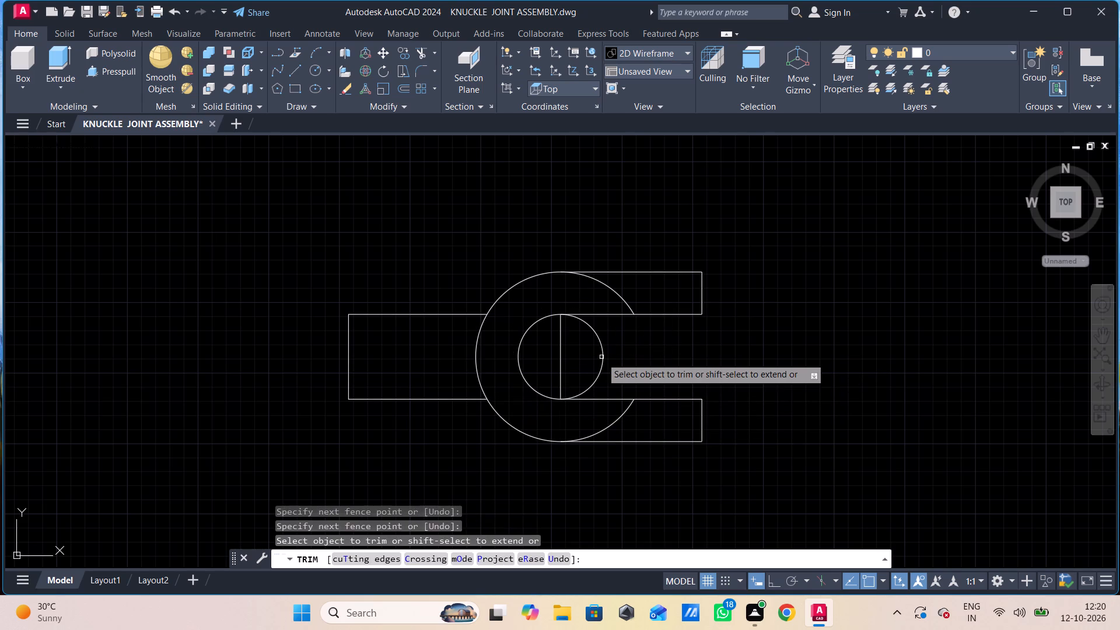
click(601, 358)
click(552, 356)
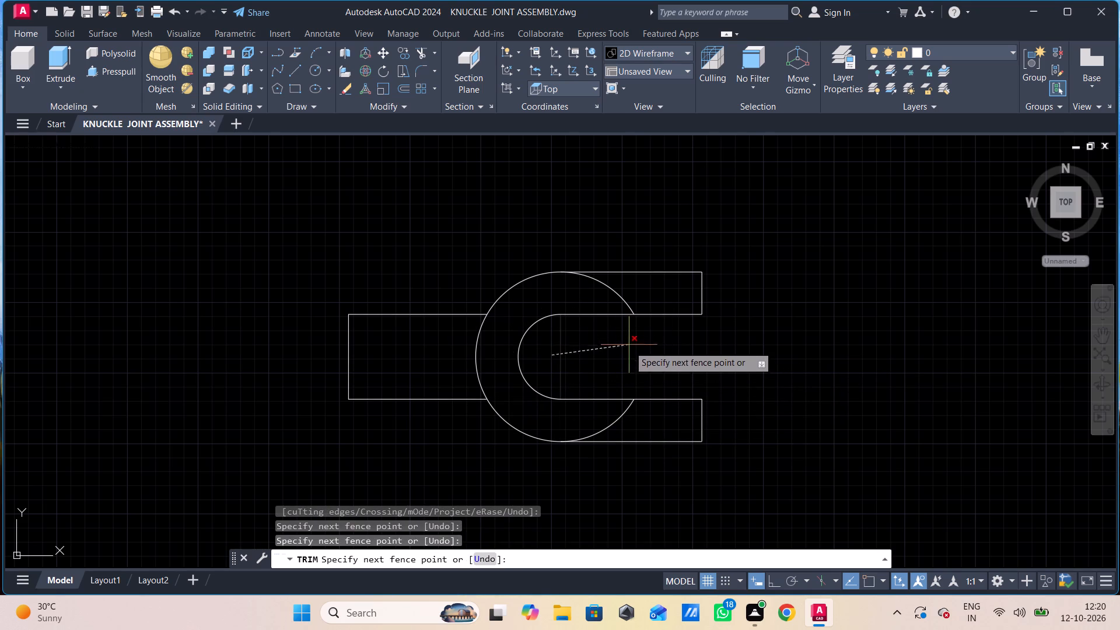
click(631, 352)
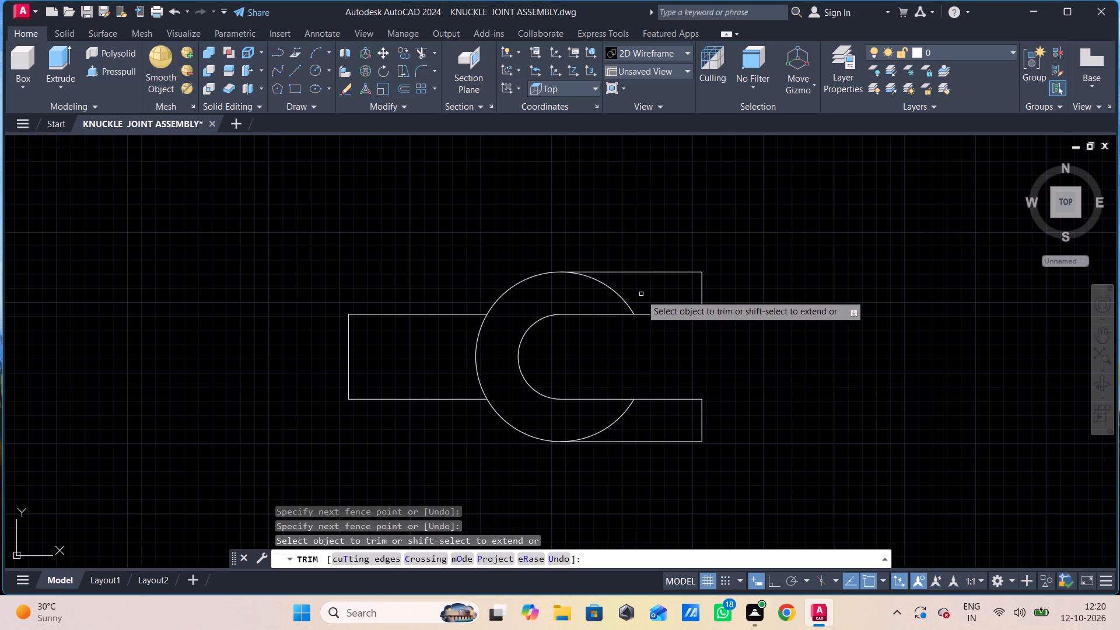
drag(641, 295, 609, 294)
drag(640, 416, 589, 414)
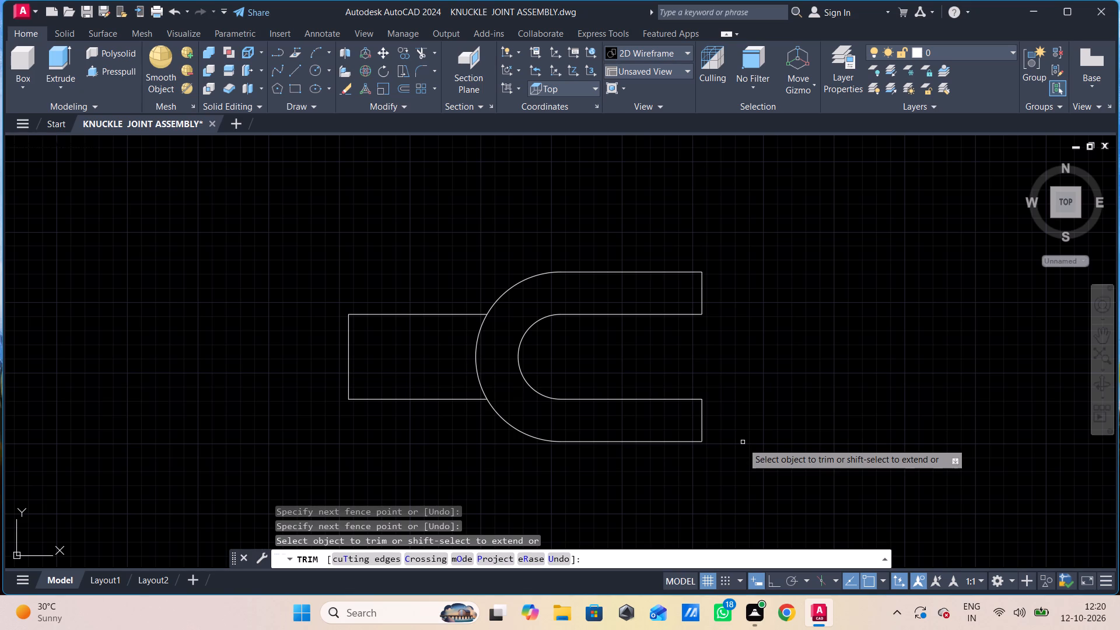
key(Escape)
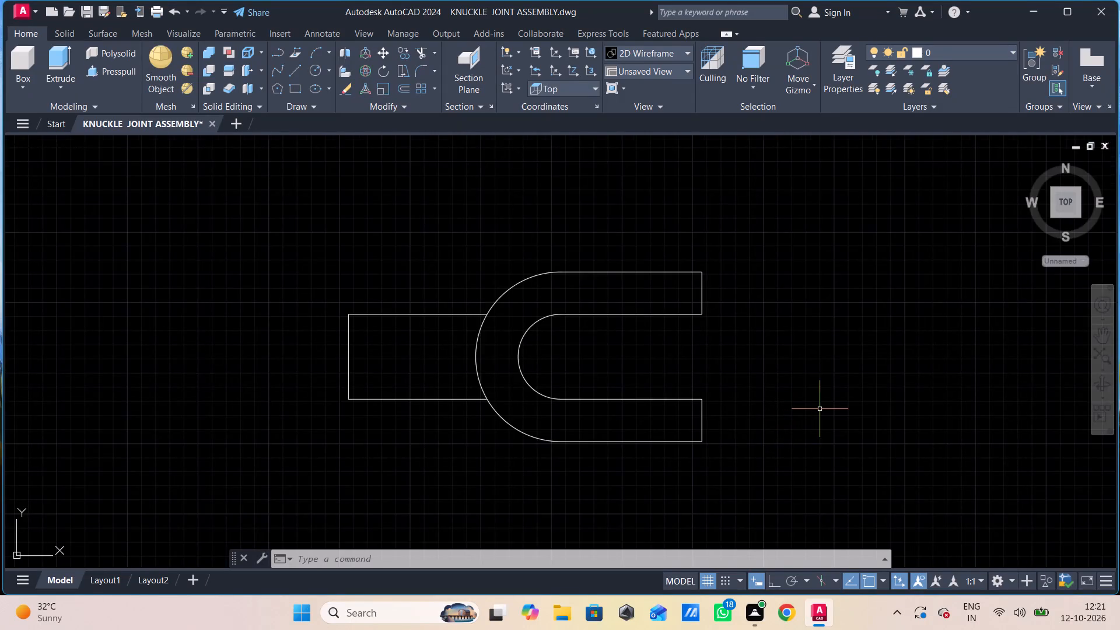
Draw a separate 200 by 60 rectangle in the empty space to the right of the fork profile.
scroll(818, 409, down, 1)
middle_drag(810, 408, 440, 381)
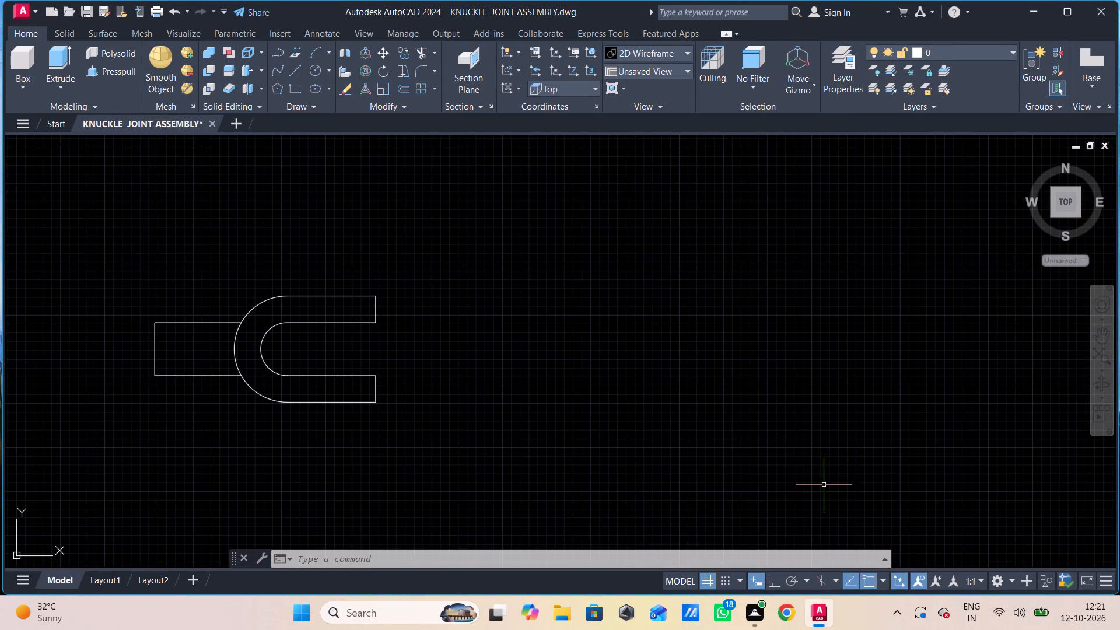
key(r)
key(e)
key(c)
key(space)
click(660, 341)
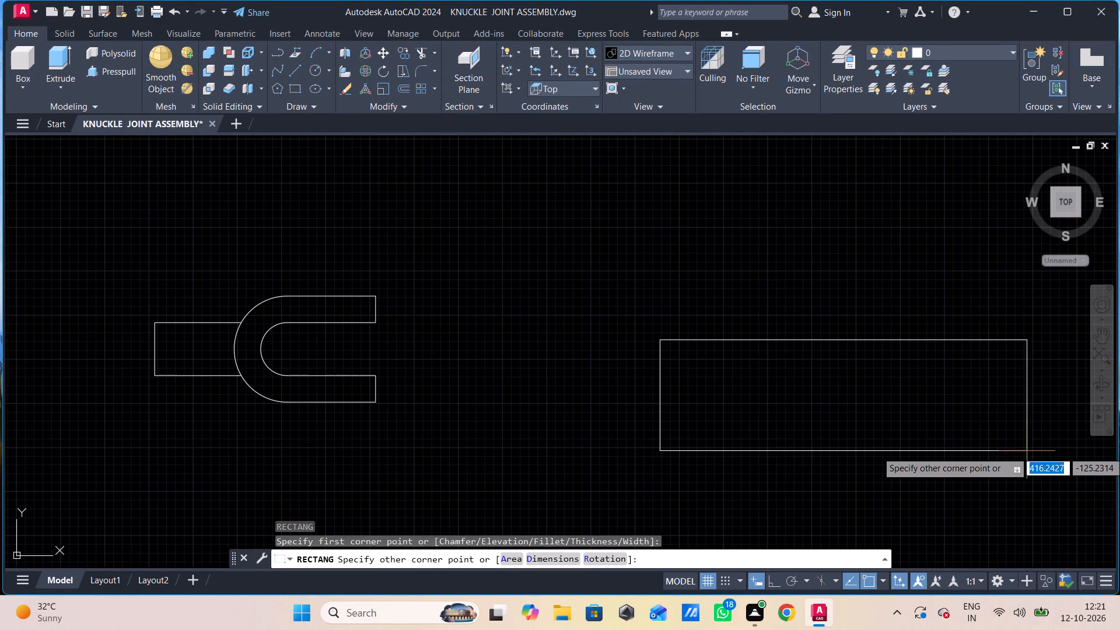
key(6)
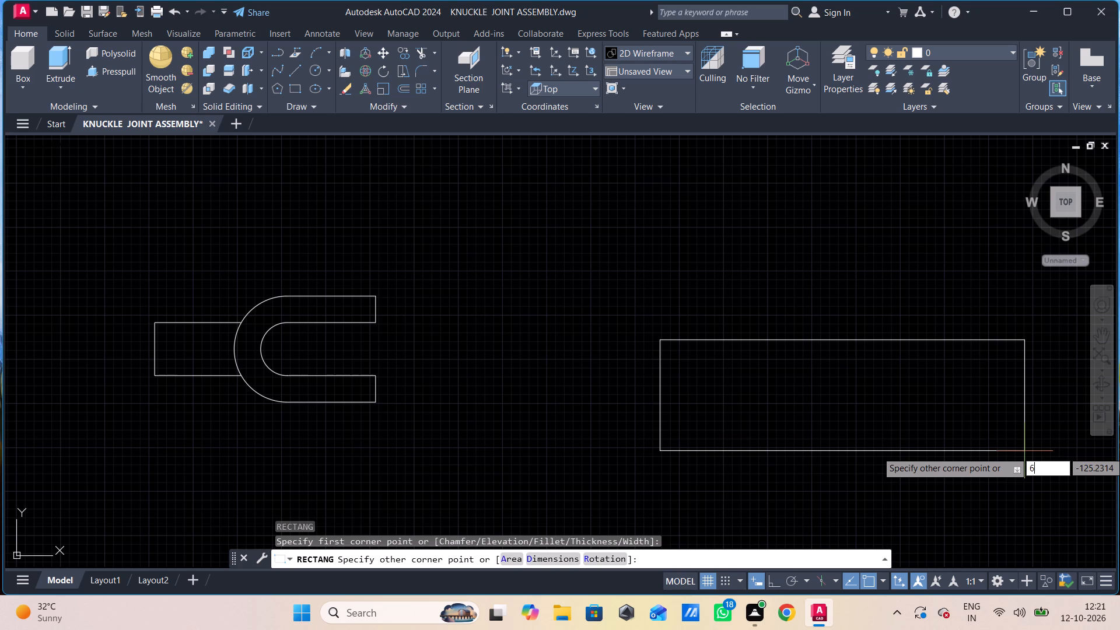
key(BackSpace)
text(200)
key(Tab)
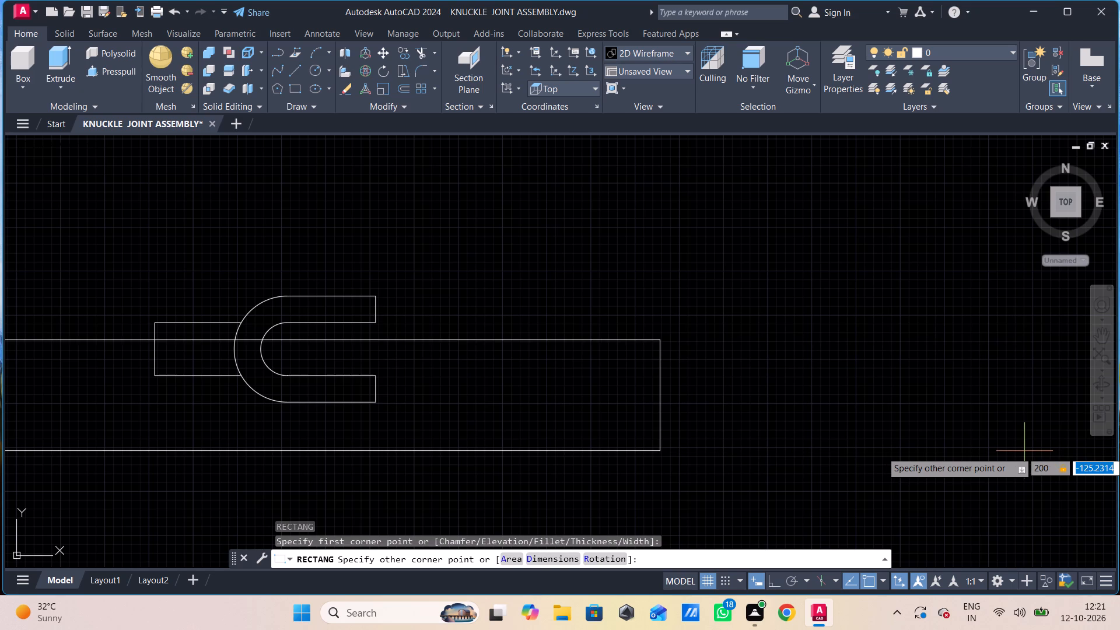
text(60)
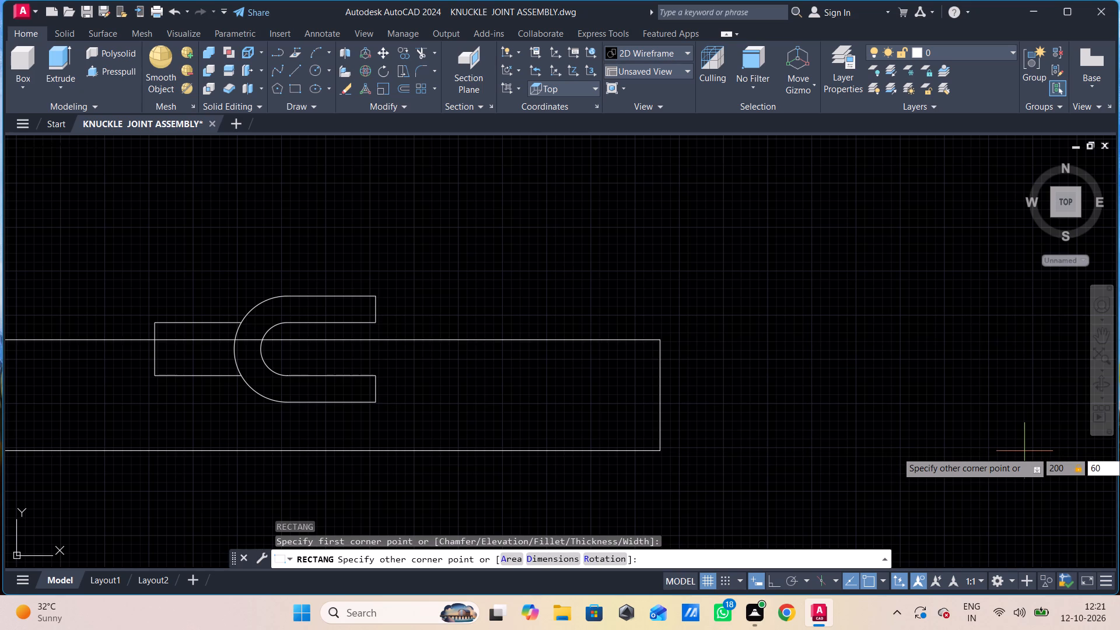
key(Return)
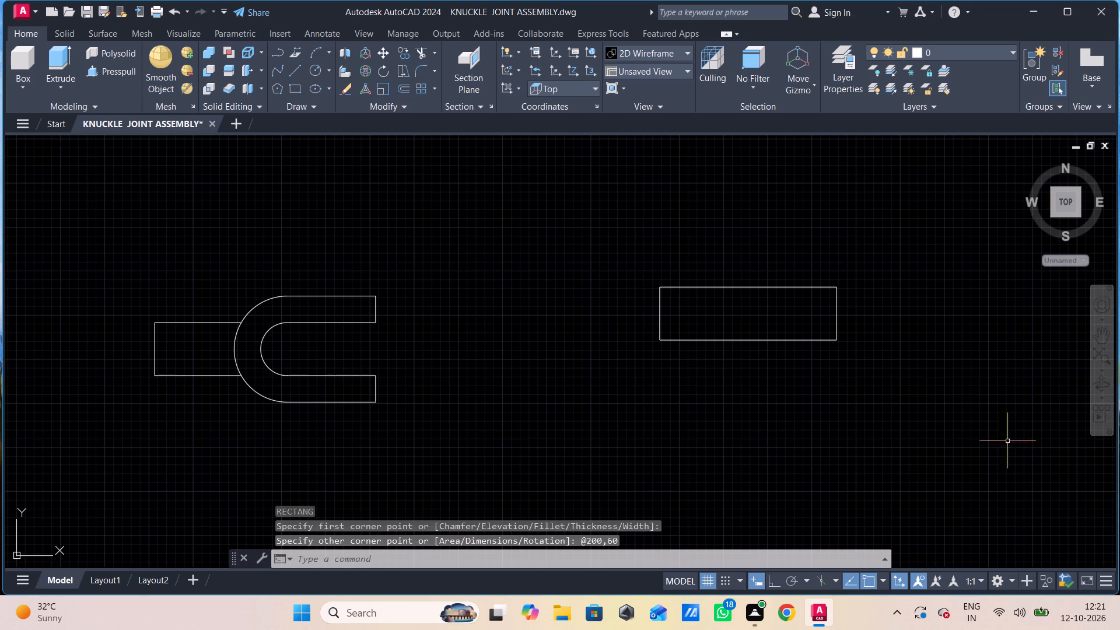
middle_click(789, 311)
click(788, 289)
scroll(796, 283, up, 1)
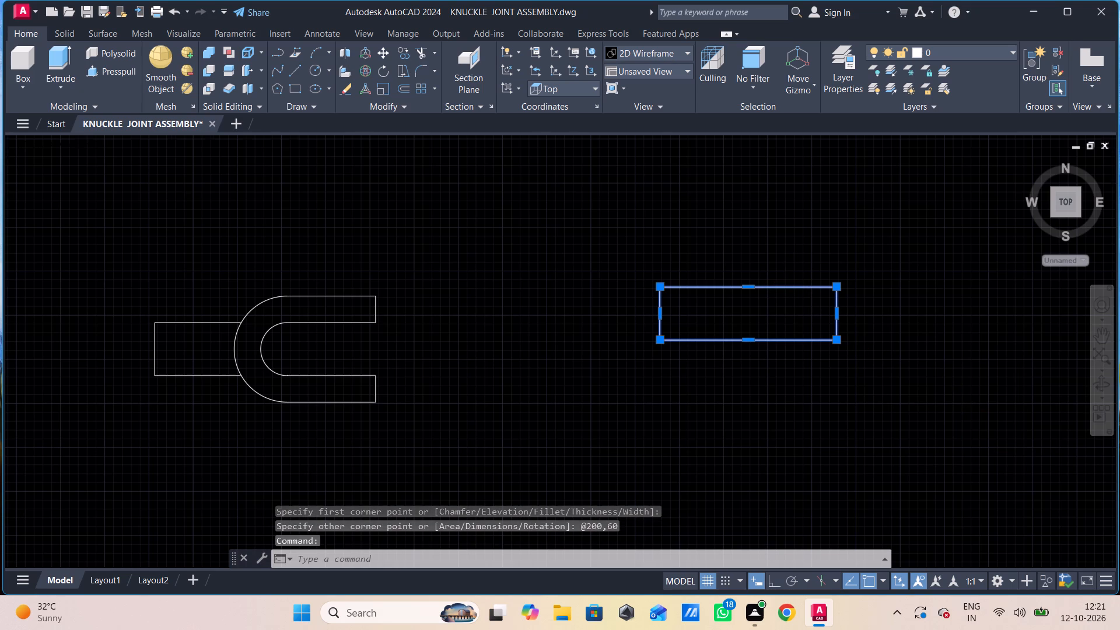
key(Escape)
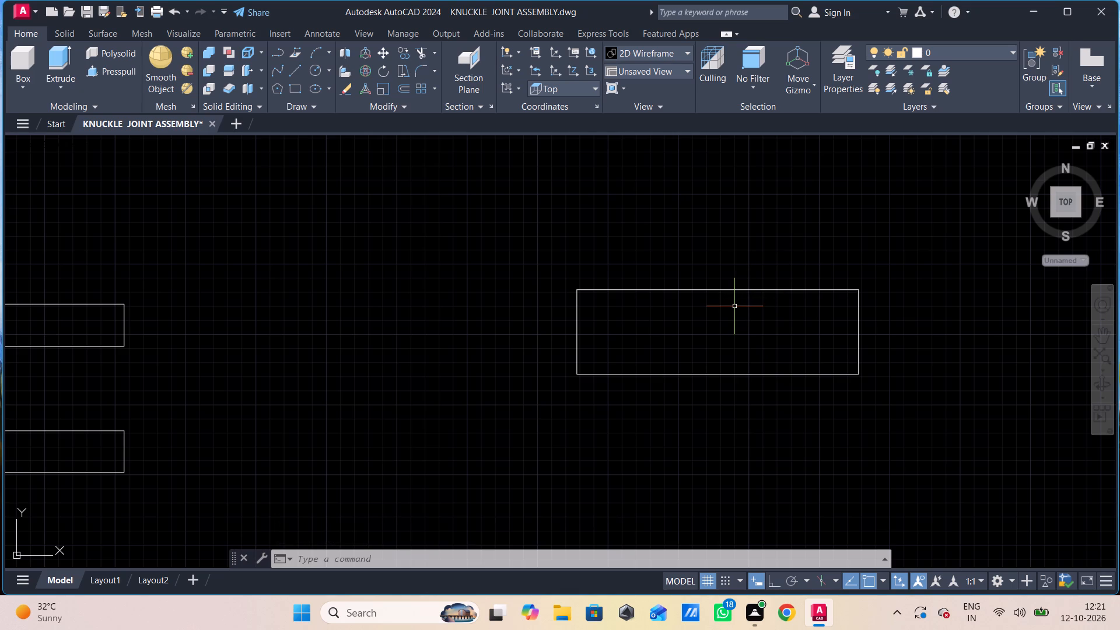
Draw a circle of radius 50 centred on the midpoint of the 200 by 60 rectangle's right edge.
text(c)
key(space)
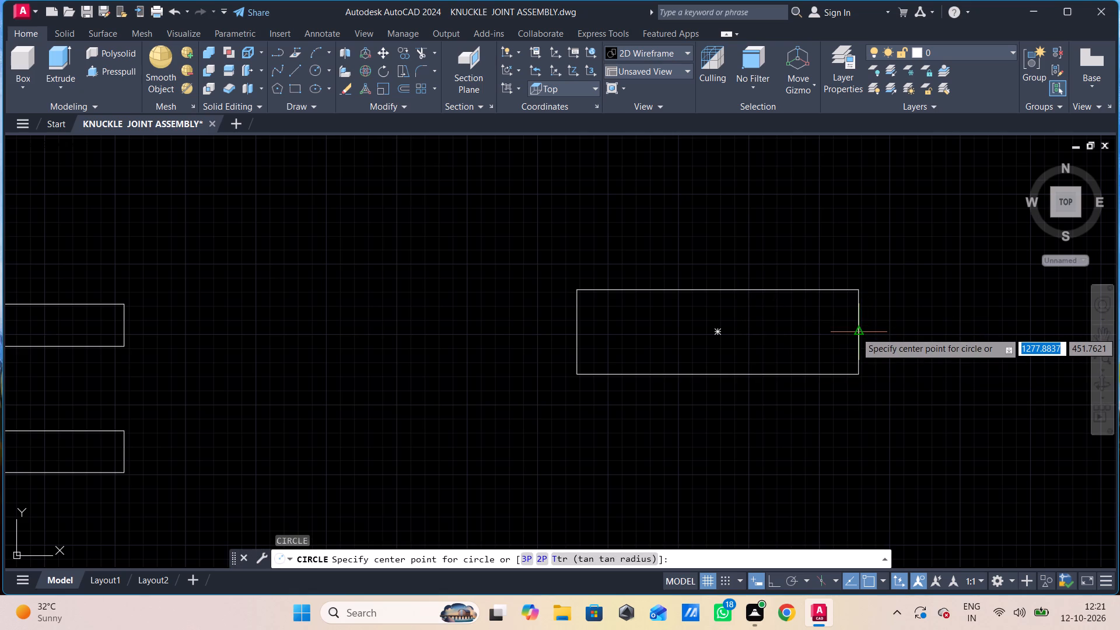
click(856, 332)
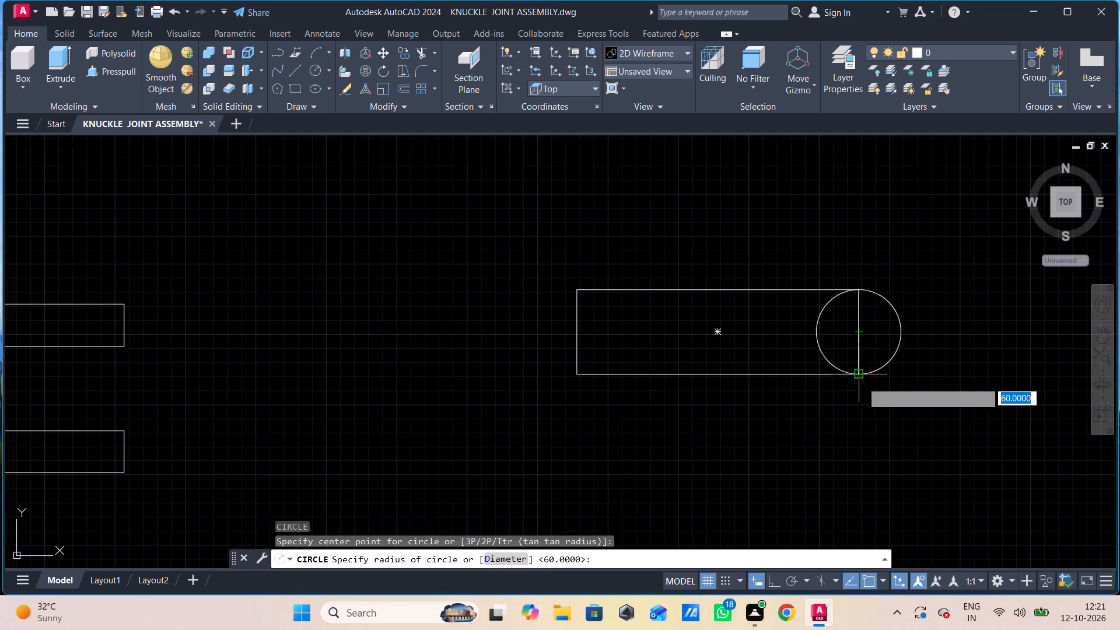
key(8)
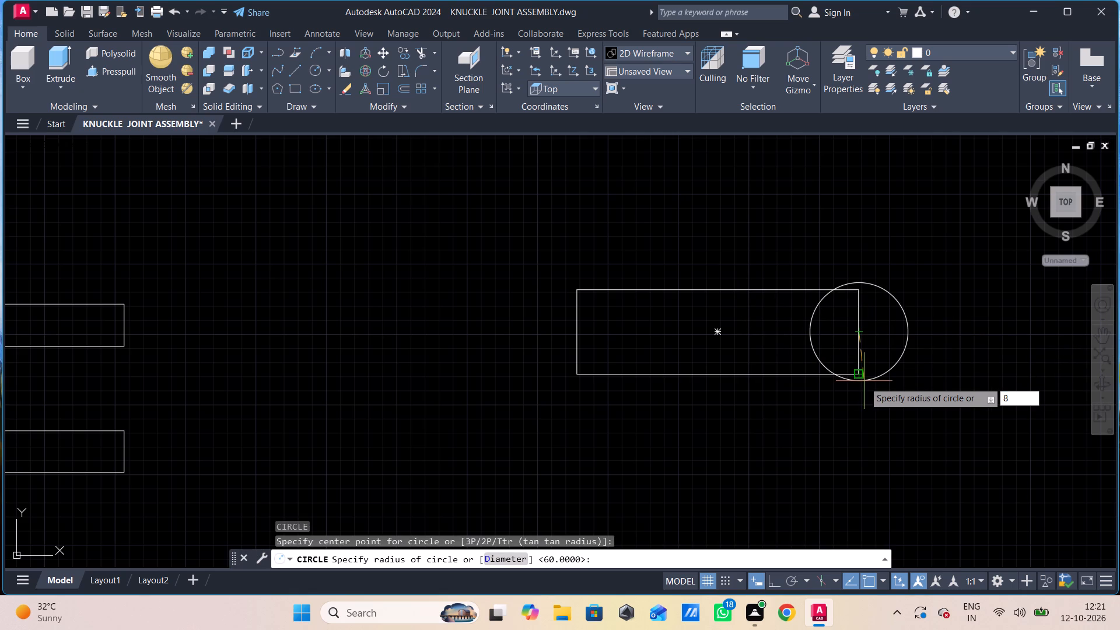
key(BackSpace)
text(50)
key(Return)
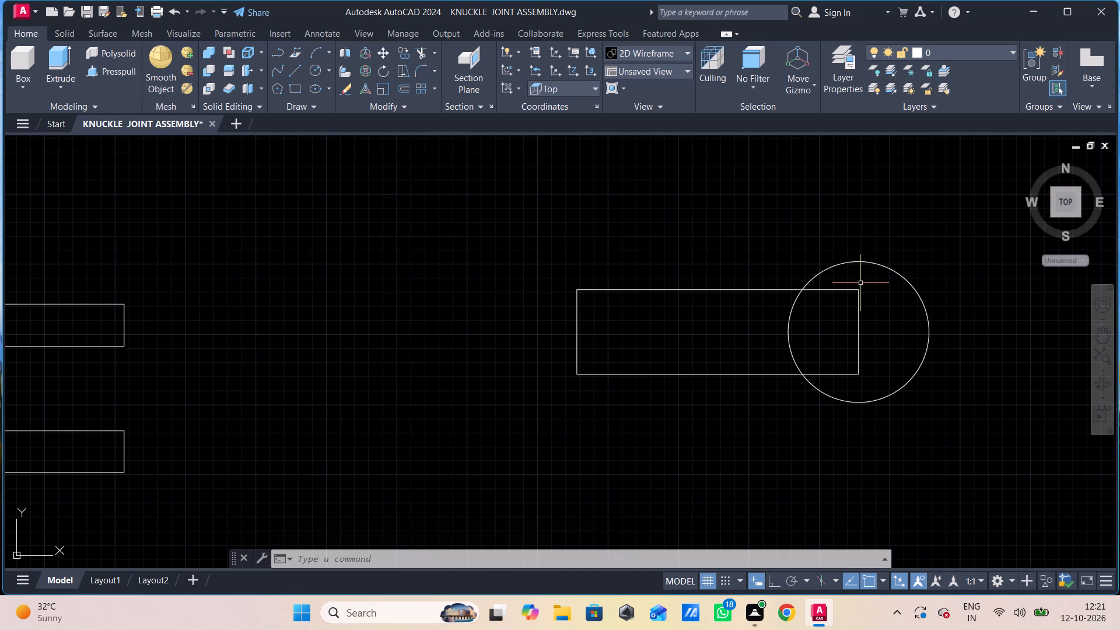
middle_drag(850, 0, 946, 2)
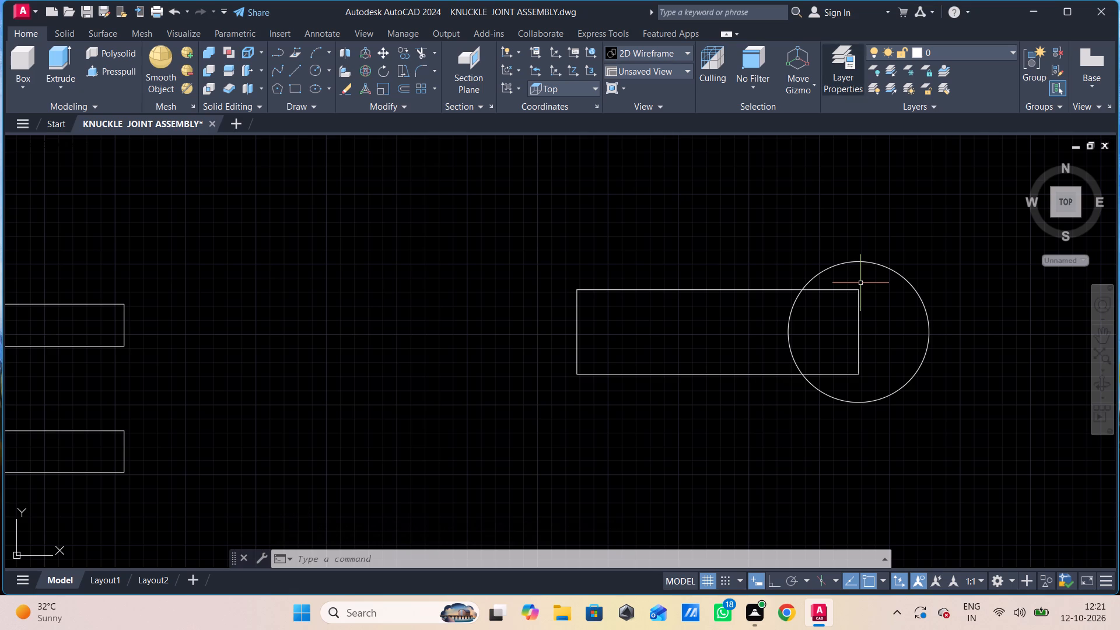
Trim away the rectangle's edges that lie inside the radius 50 circle, keeping the full circle.
middle_drag(724, 277, 719, 265)
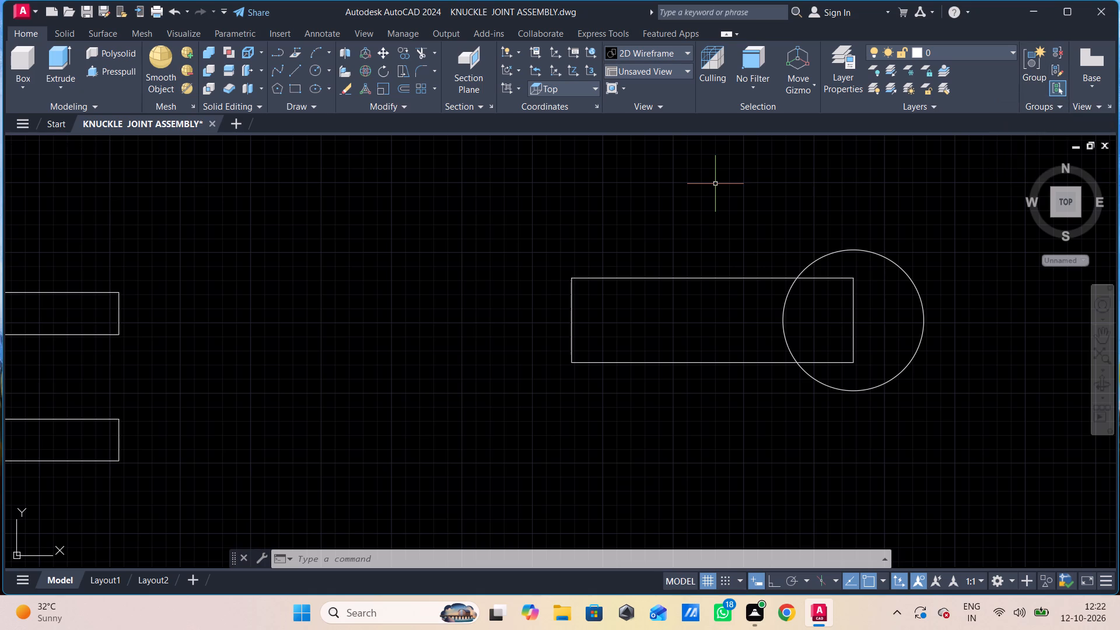
key(t)
key(r)
key(space)
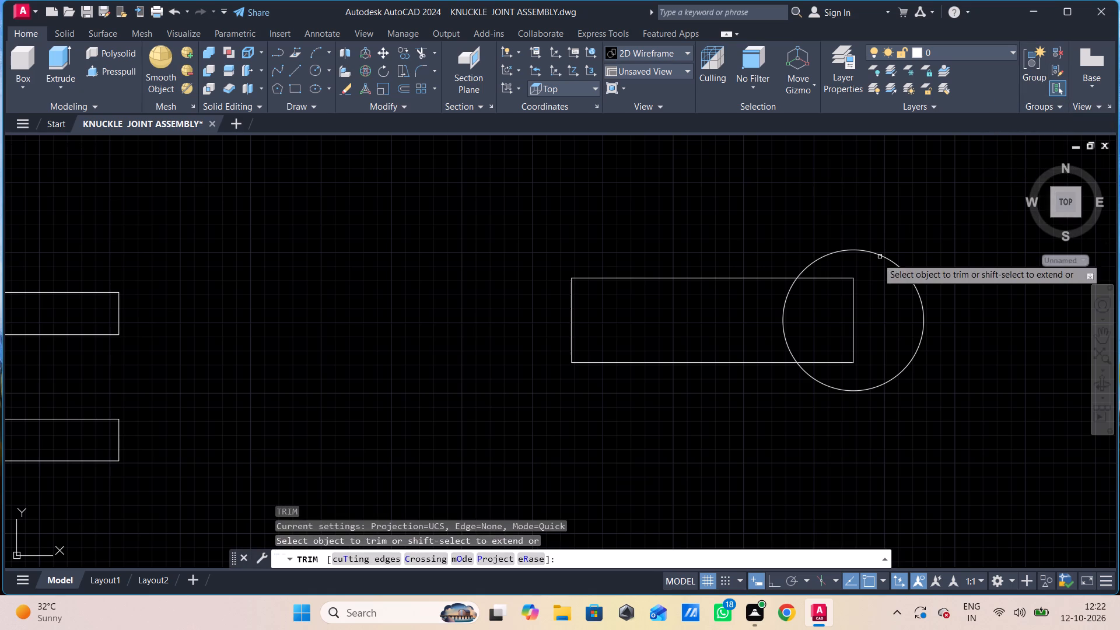
click(838, 267)
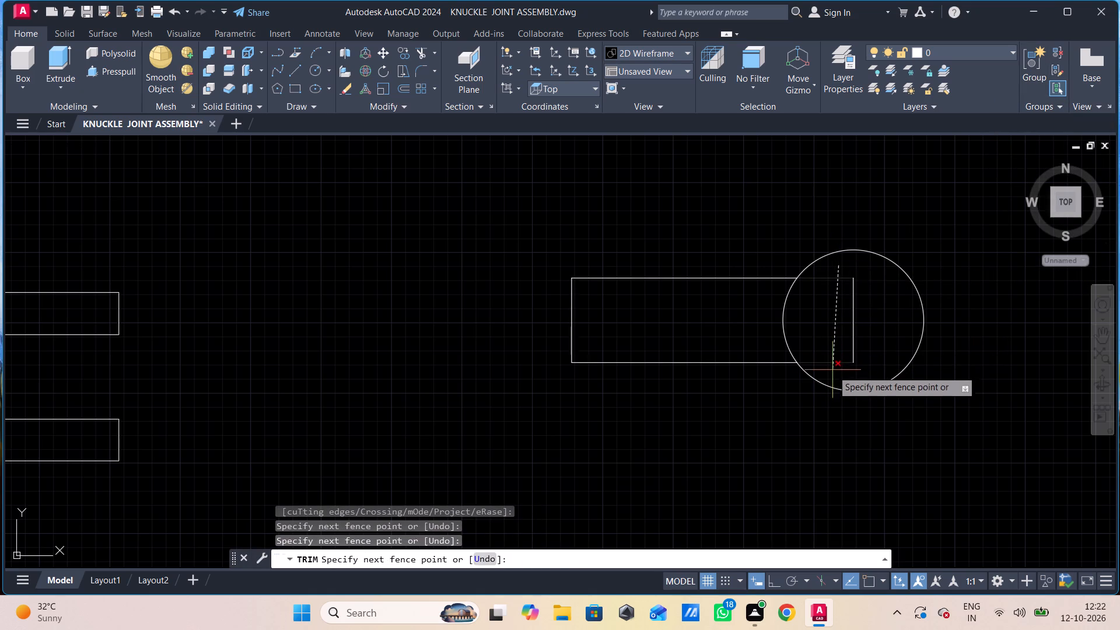
click(836, 376)
drag(846, 268, 845, 268)
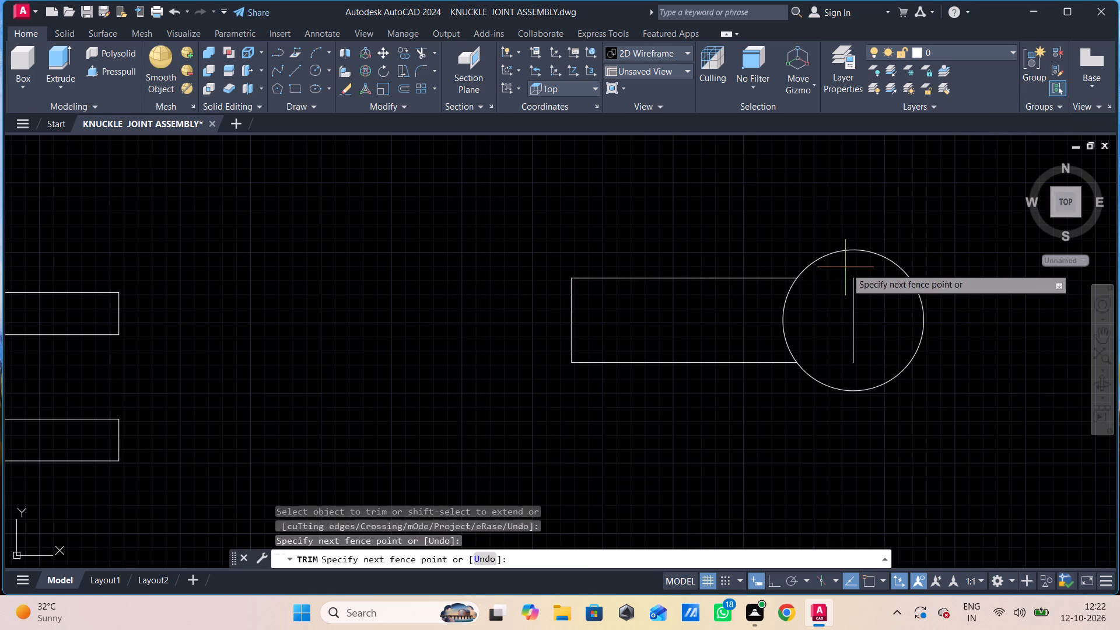
drag(845, 268, 867, 314)
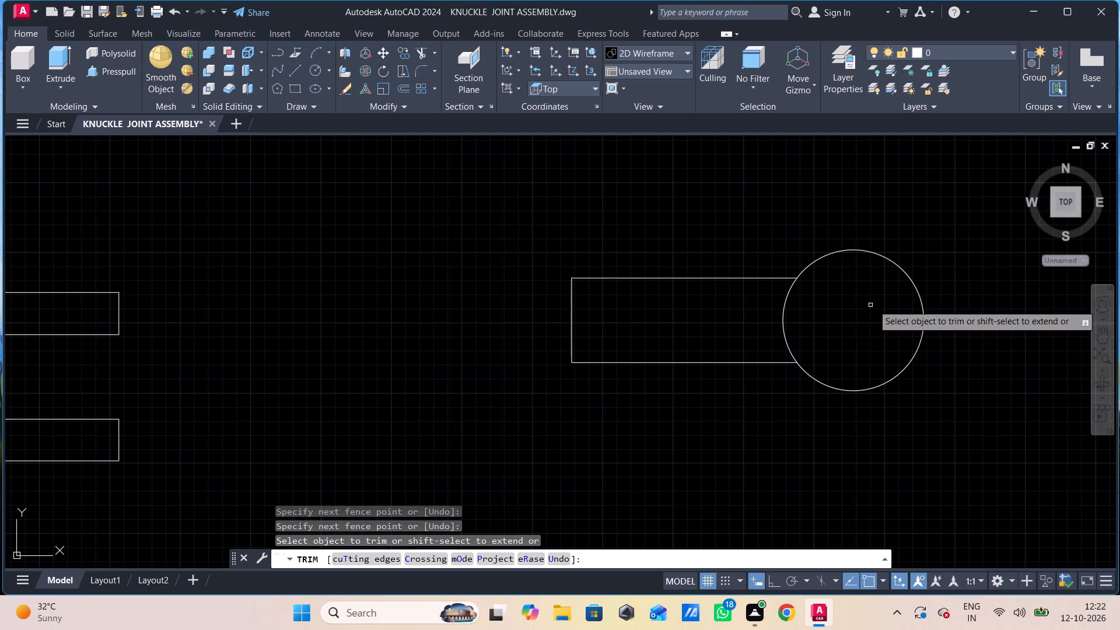
key(Escape)
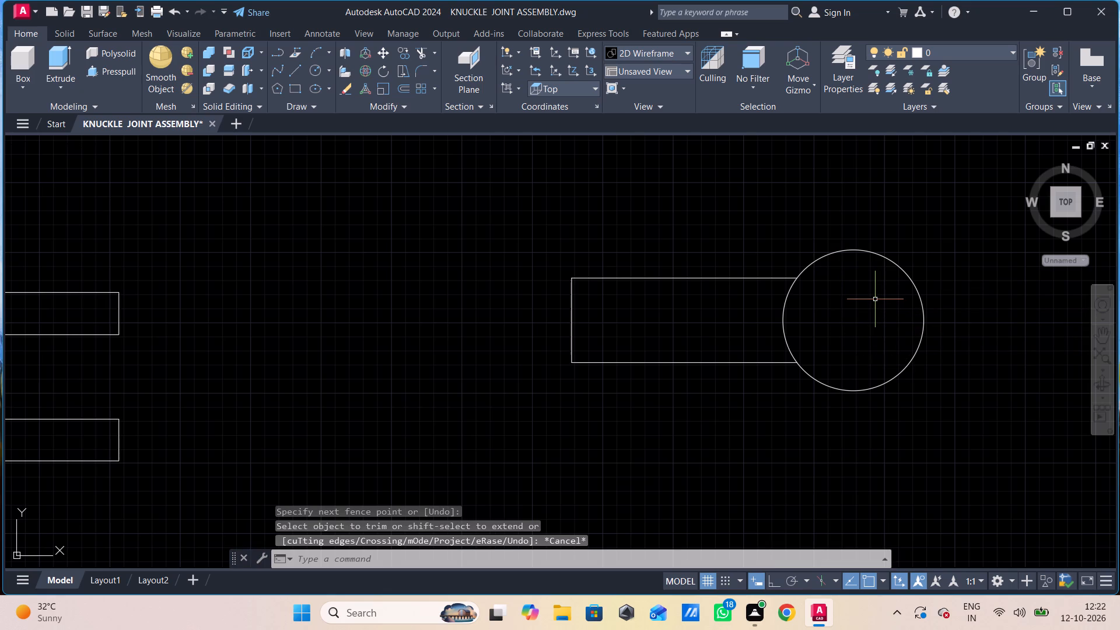
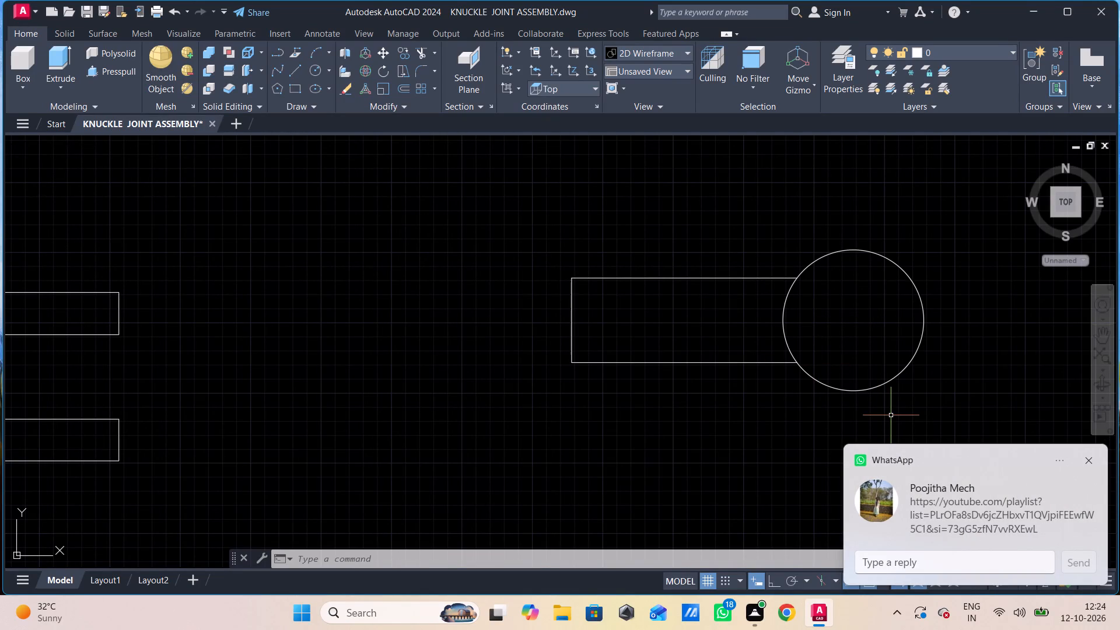
Trim the circle arc that lies inside the rectangle of the eye-end profile, leaving one closed keyhole-shaped outline.
click(1094, 458)
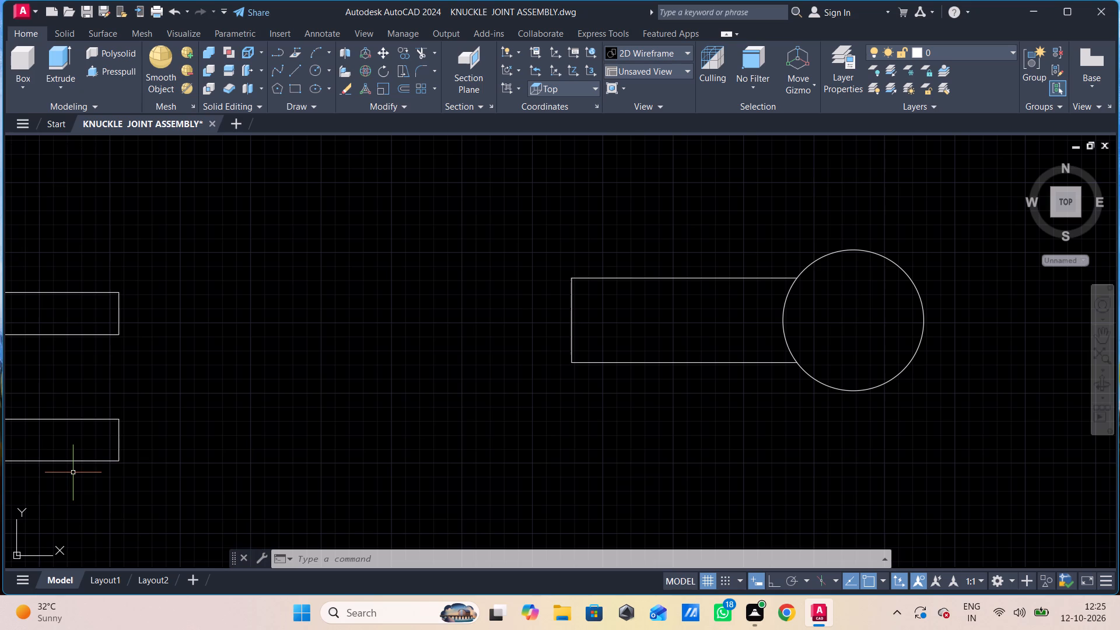
text(tr)
key(space)
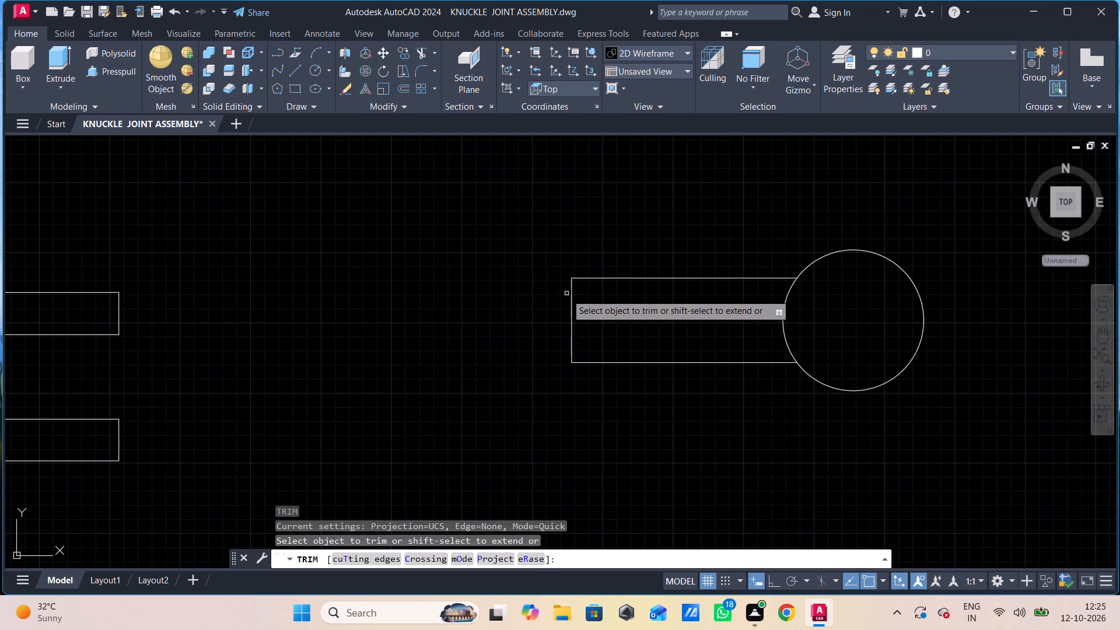
drag(712, 304, 748, 304)
click(805, 317)
click(721, 356)
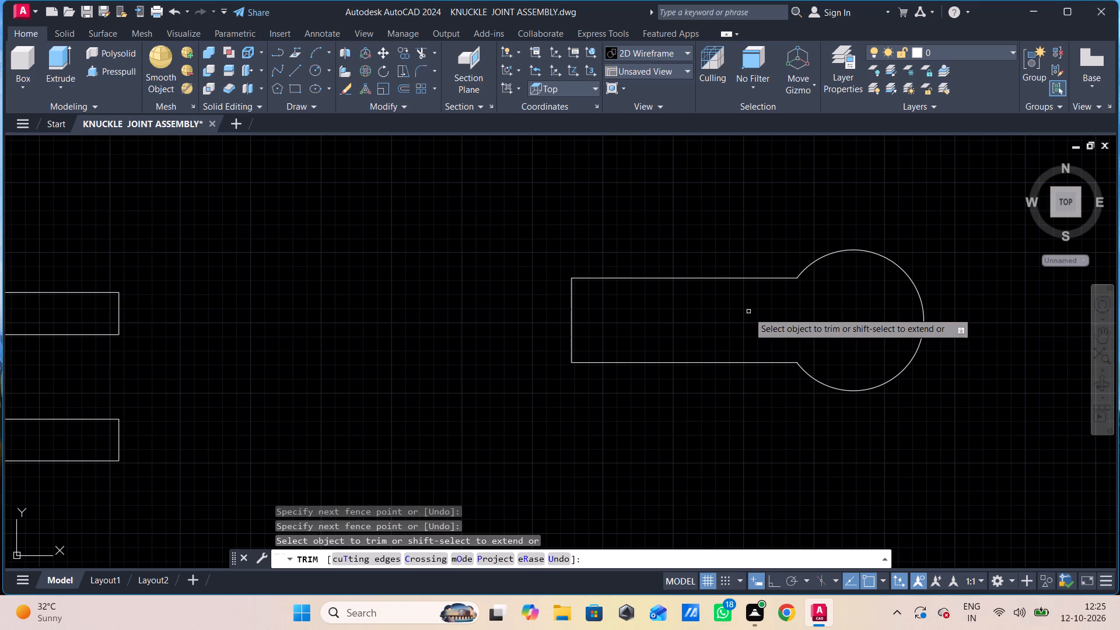
key(Escape)
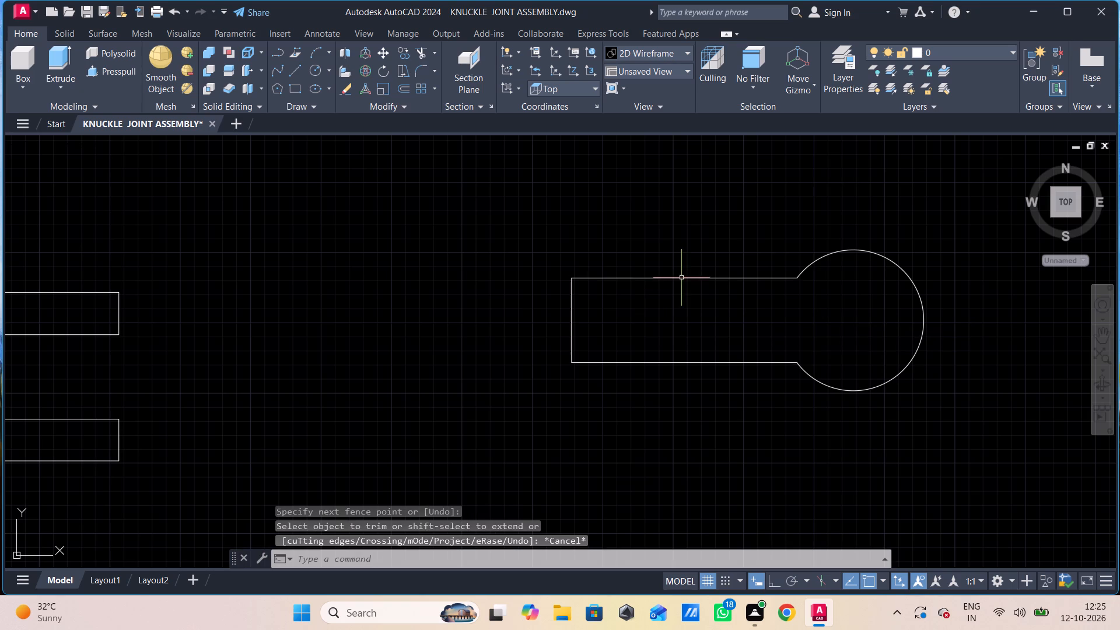
Trim the outer arc segment between the shank and the fork body so the fork profile becomes one closed outline.
middle_drag(501, 288, 648, 279)
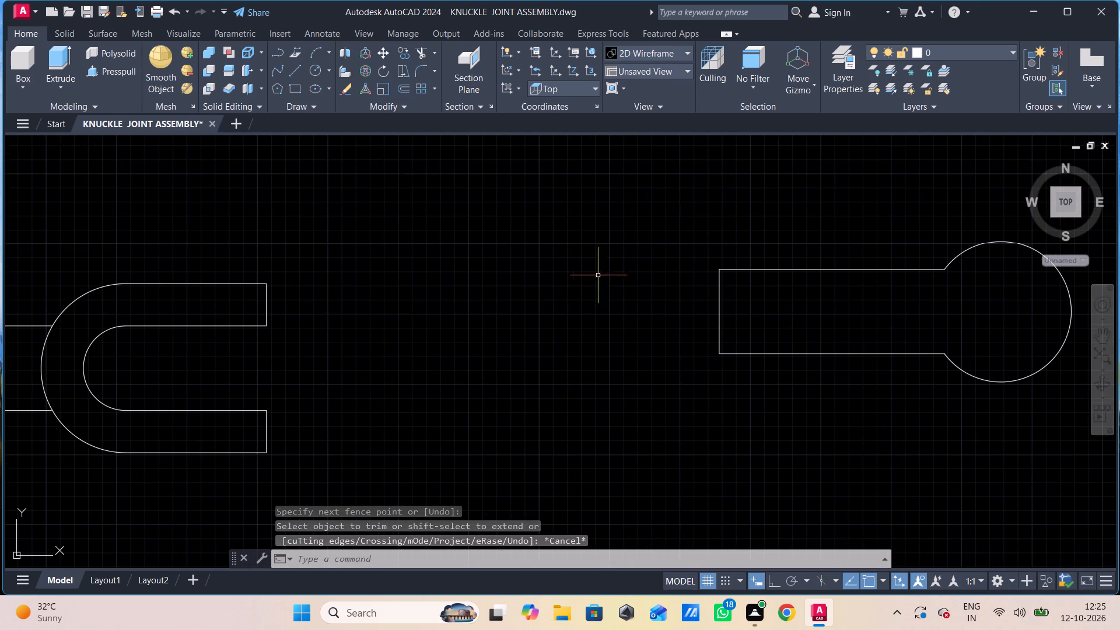
scroll(551, 279, down, 1)
middle_drag(544, 276, 587, 262)
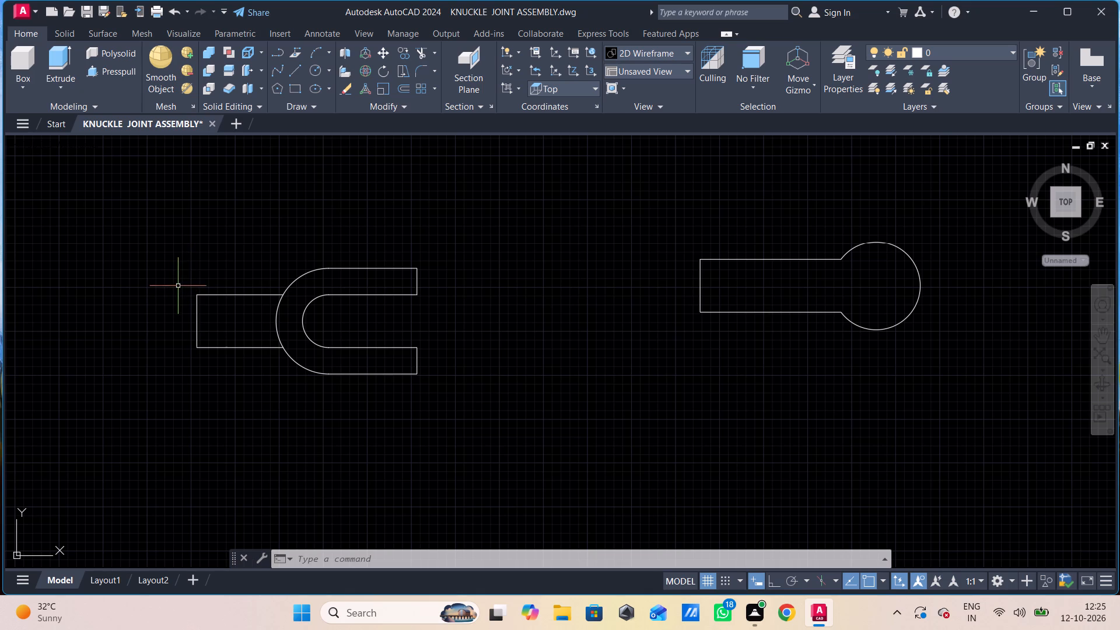
key(t)
key(r)
key(space)
click(244, 337)
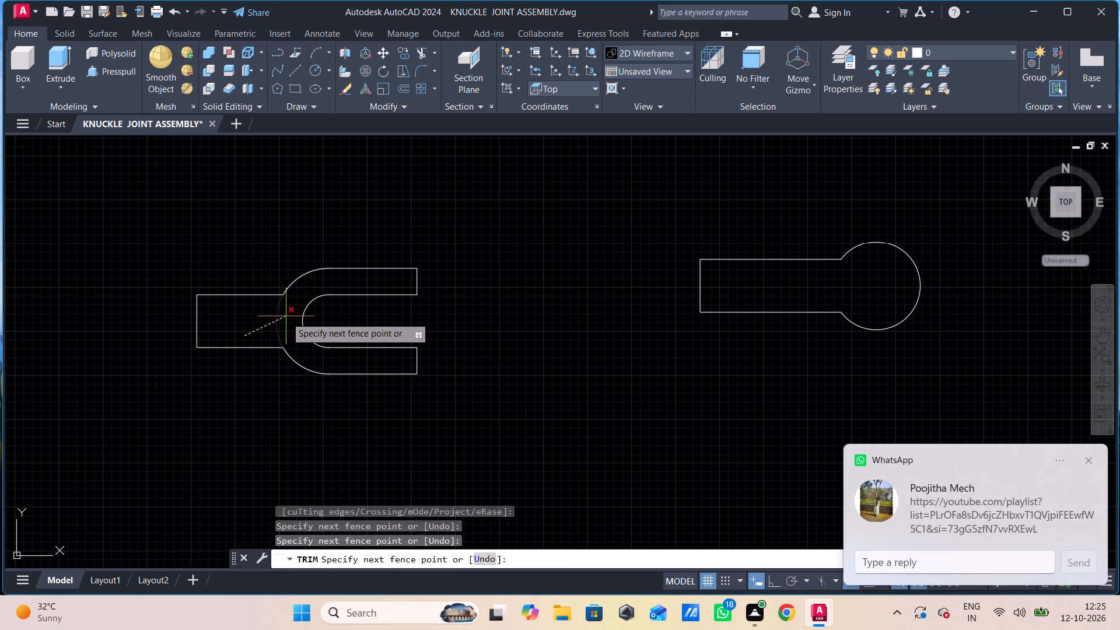
click(286, 317)
key(Escape)
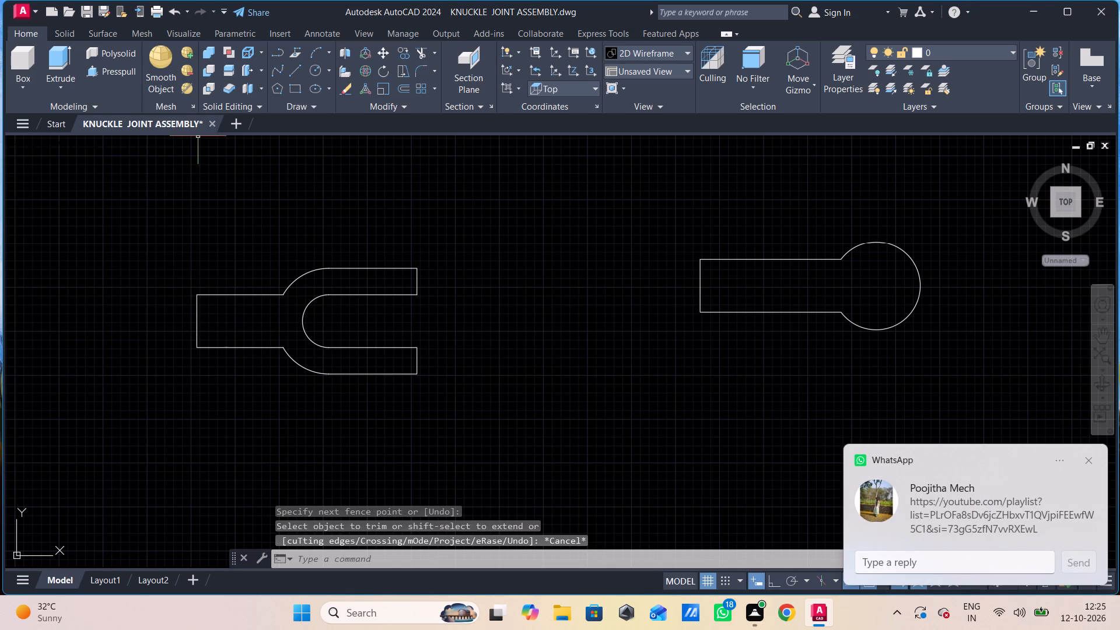
Presspull the closed fork profile upward to a height of 200.
click(104, 69)
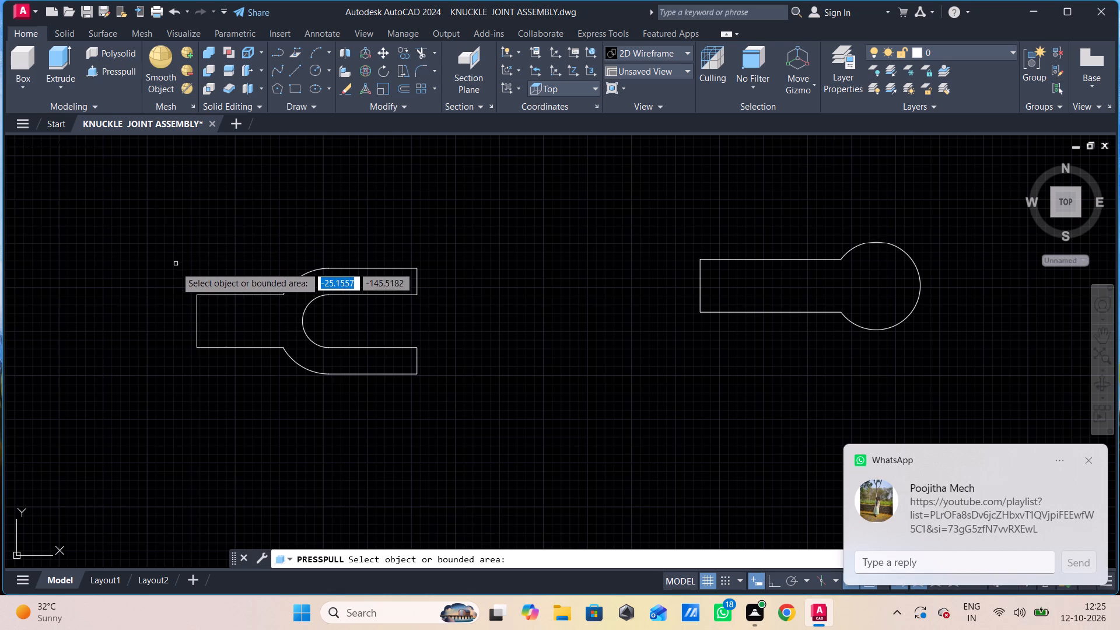
shift+middle_drag(187, 281, 188, 218)
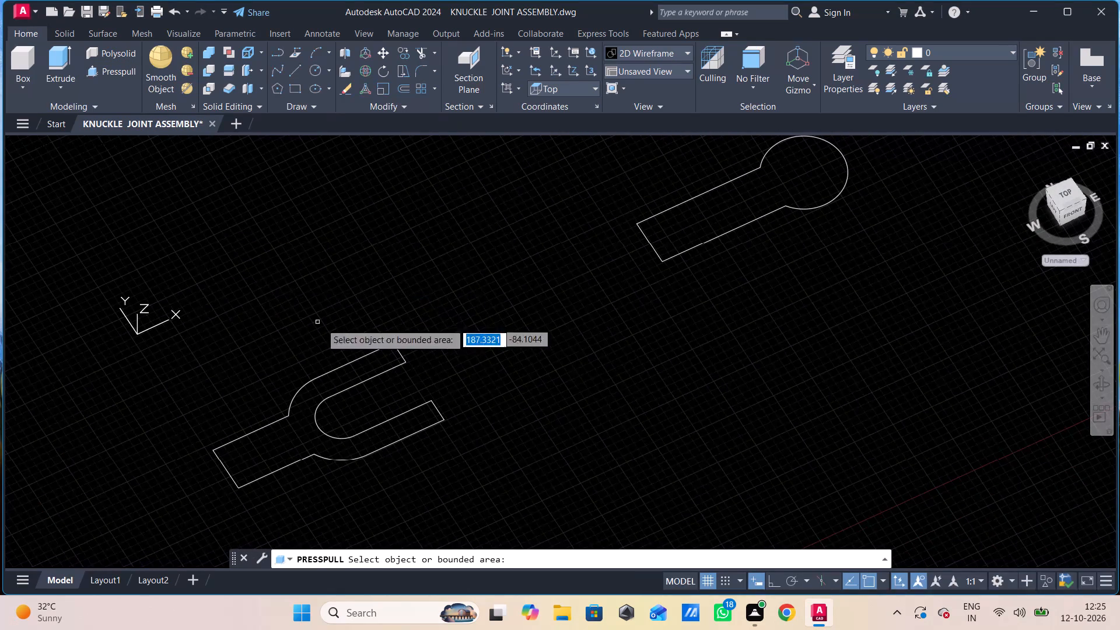
shift+scroll(435, 404, down, 1)
shift+middle_drag(439, 405, 404, 363)
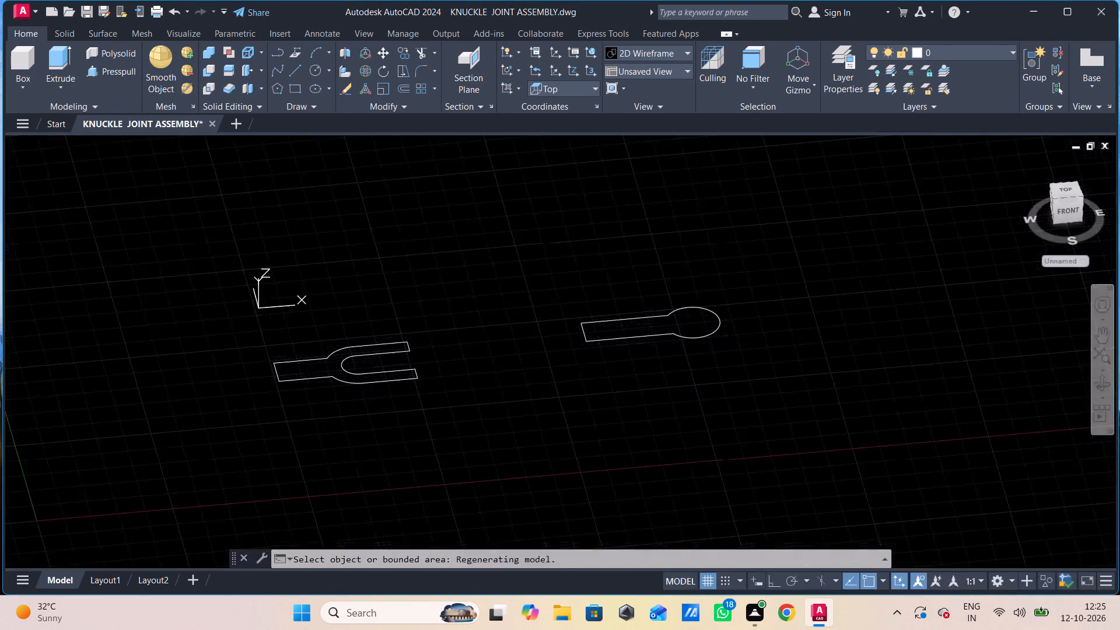
shift+scroll(404, 363, up, 2)
shift+middle_drag(405, 341, 400, 341)
shift+scroll(405, 341, down, 1)
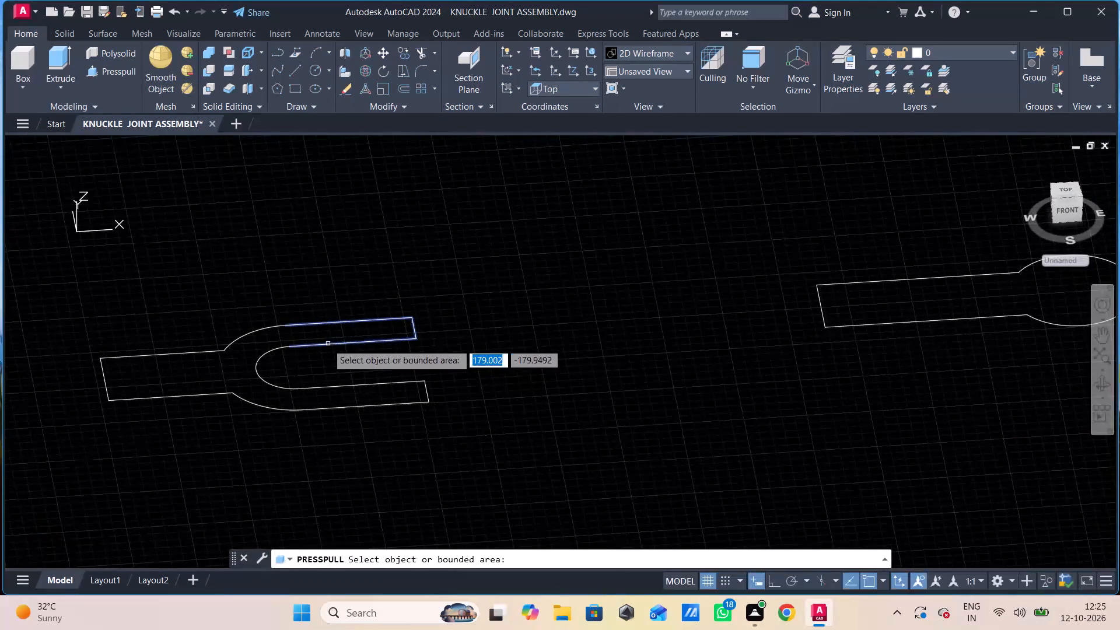
click(323, 327)
text(20)
key(0)
key(Return)
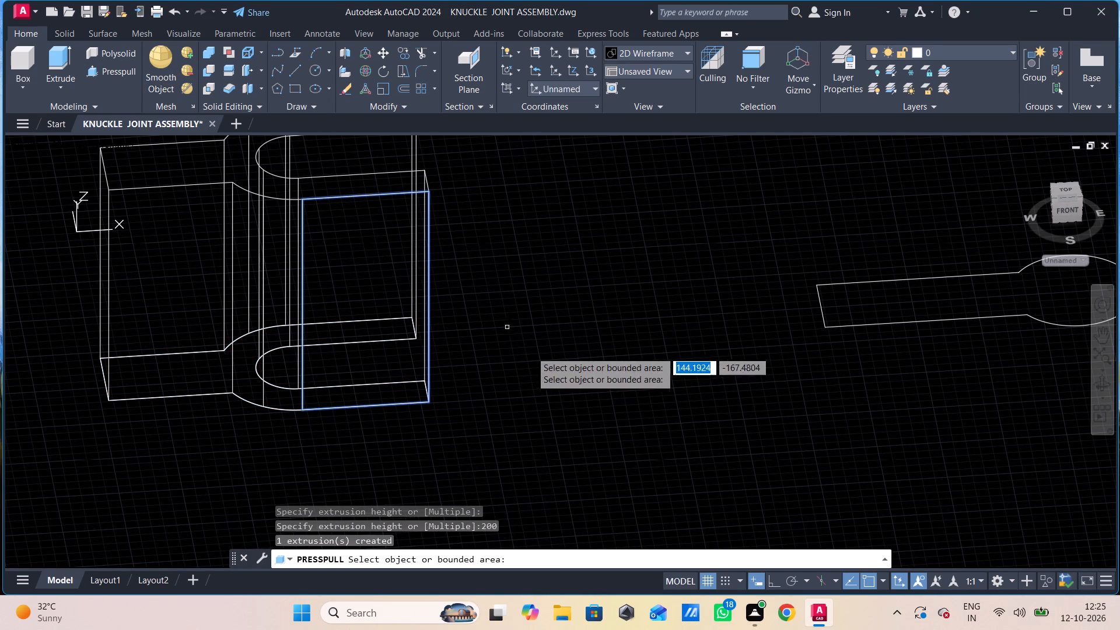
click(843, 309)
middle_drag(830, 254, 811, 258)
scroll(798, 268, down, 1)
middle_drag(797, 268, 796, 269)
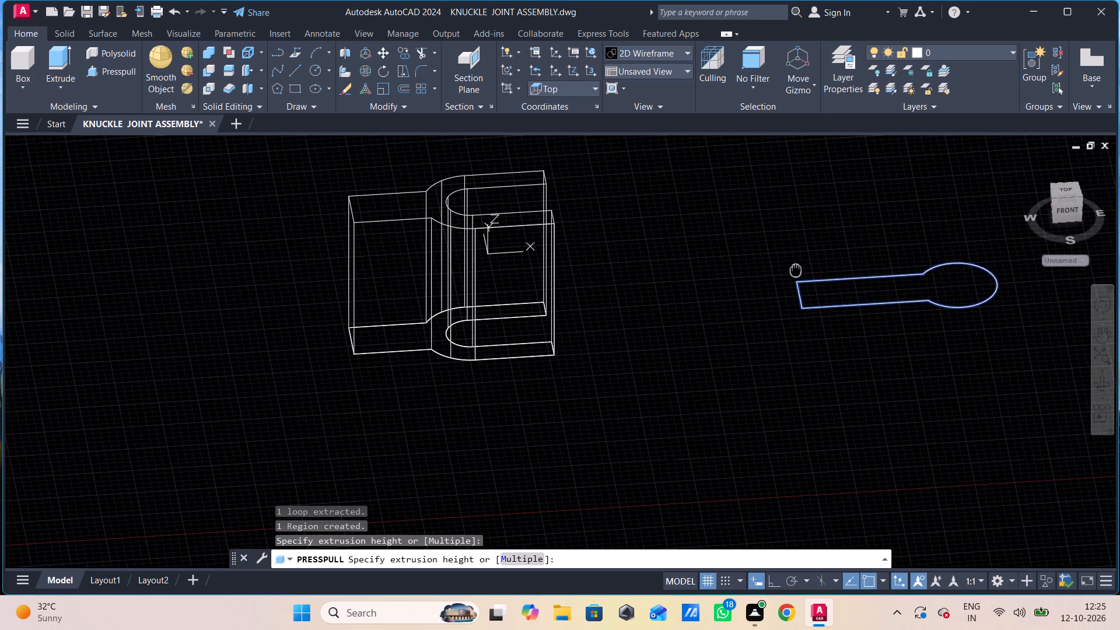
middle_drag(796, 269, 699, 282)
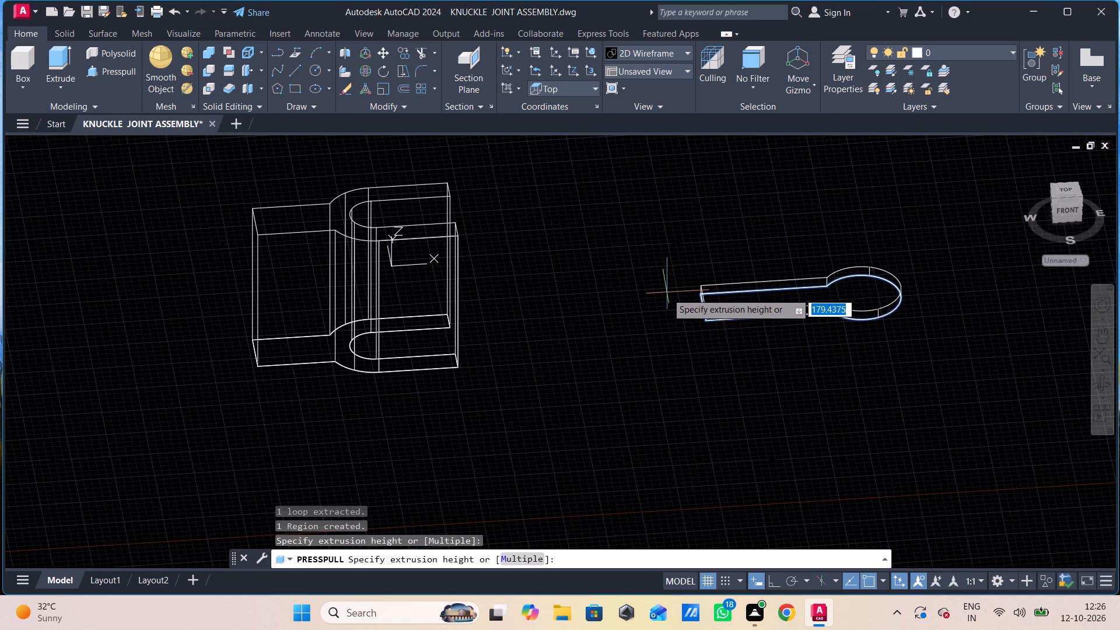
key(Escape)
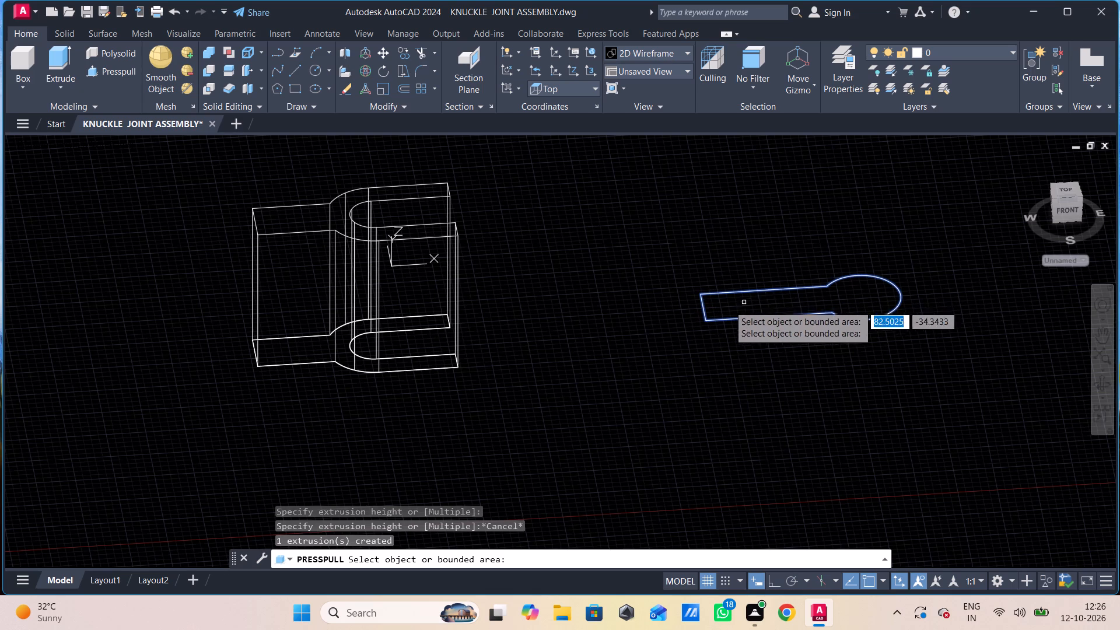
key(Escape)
Copy the eye-end profile from its lower-left corner to the empty space in front of it, about 420 units away.
key(c)
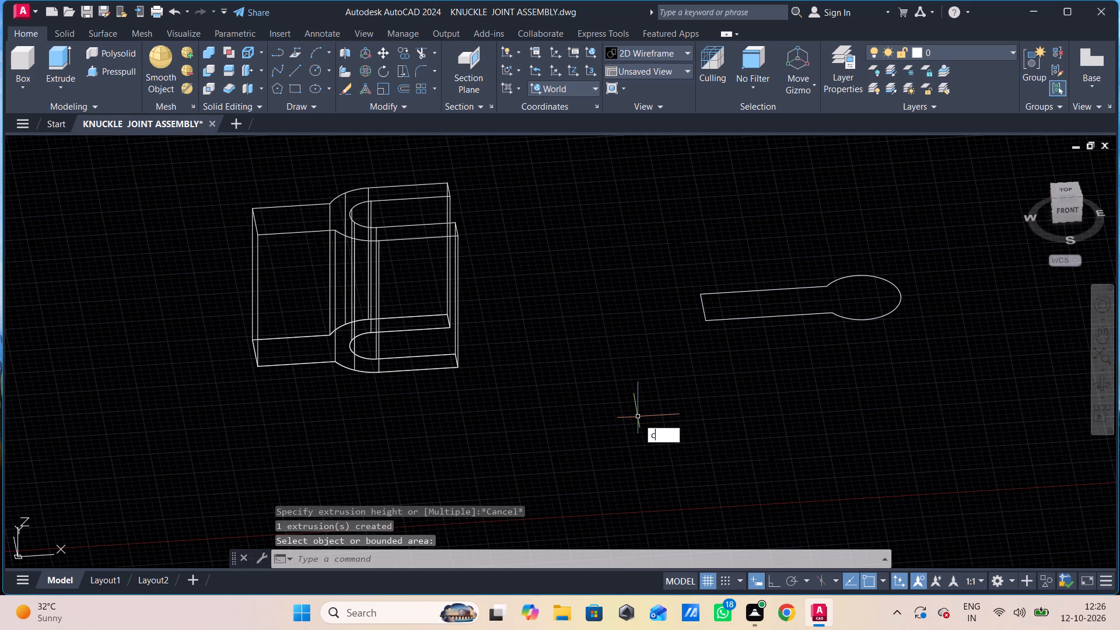
key(o)
key(space)
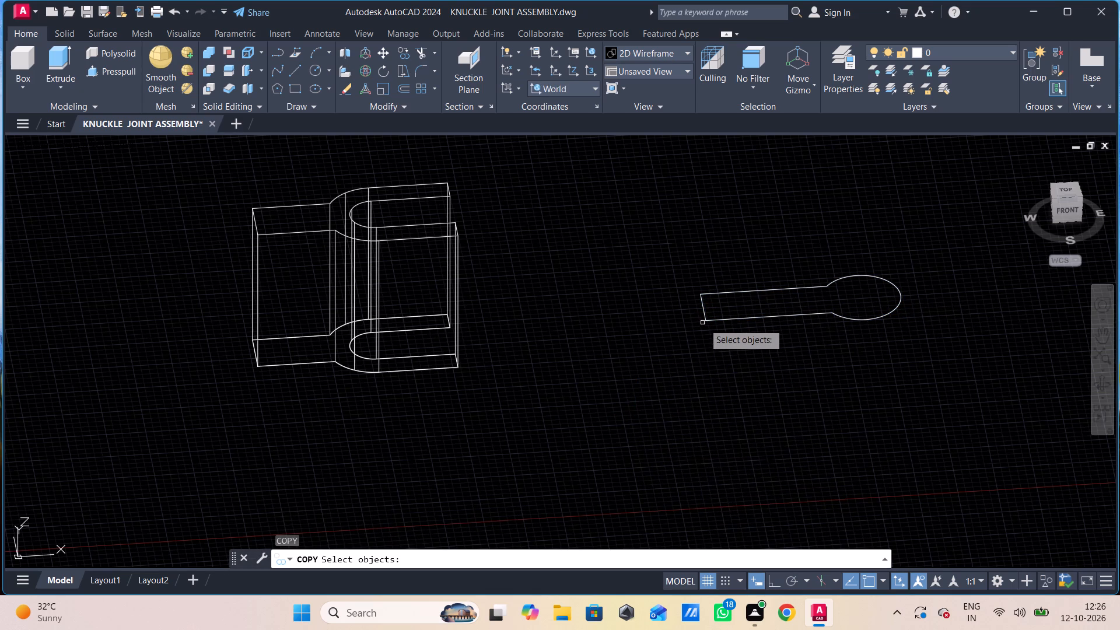
click(896, 223)
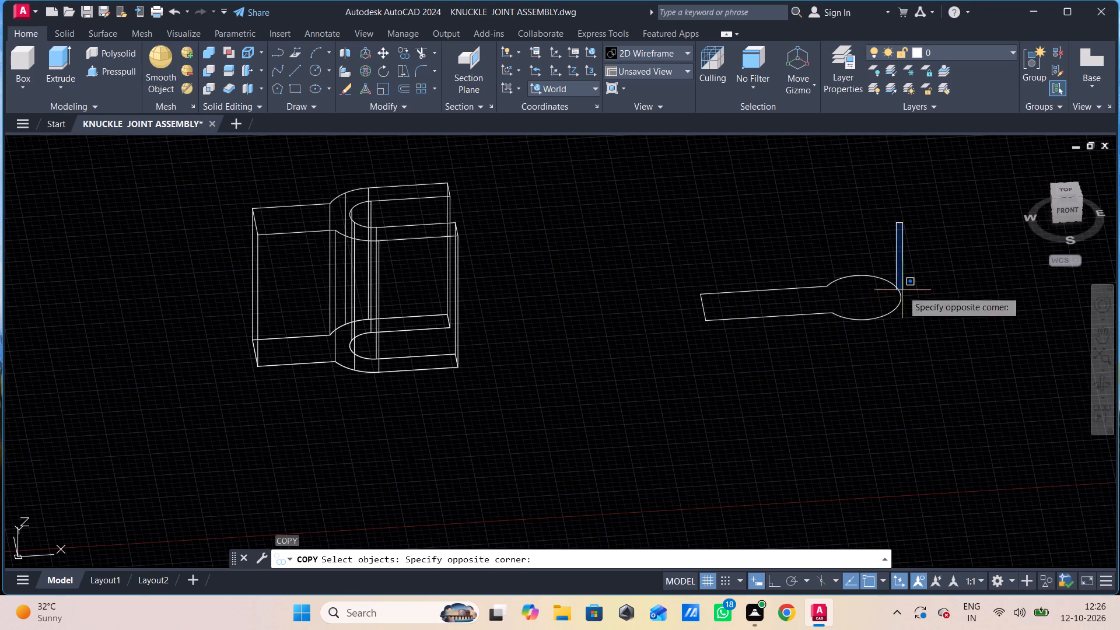
click(724, 397)
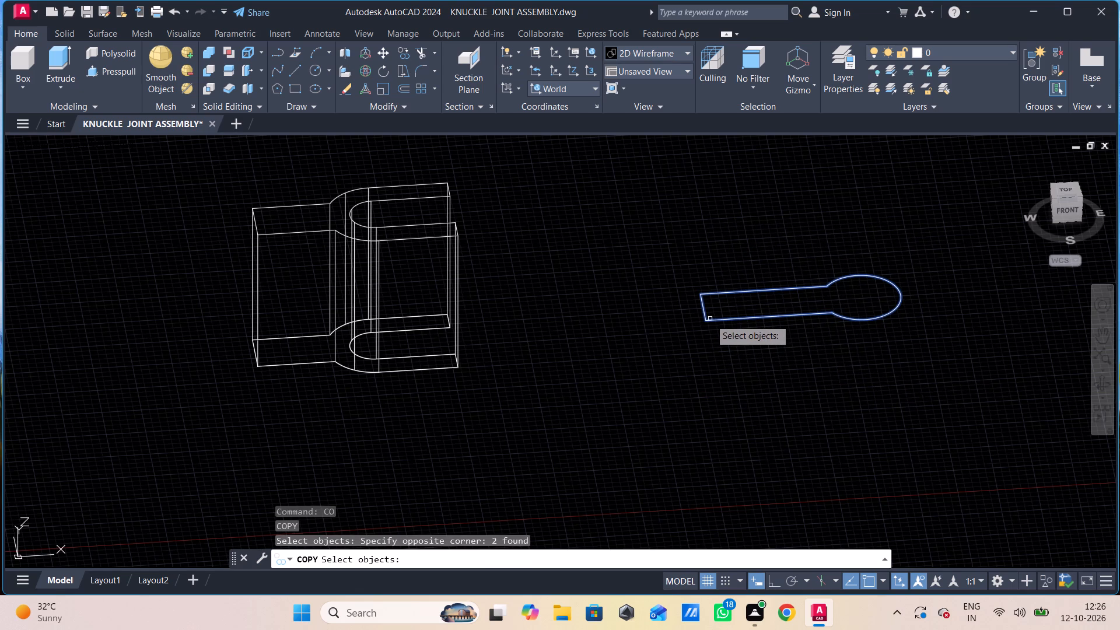
key(space)
click(709, 325)
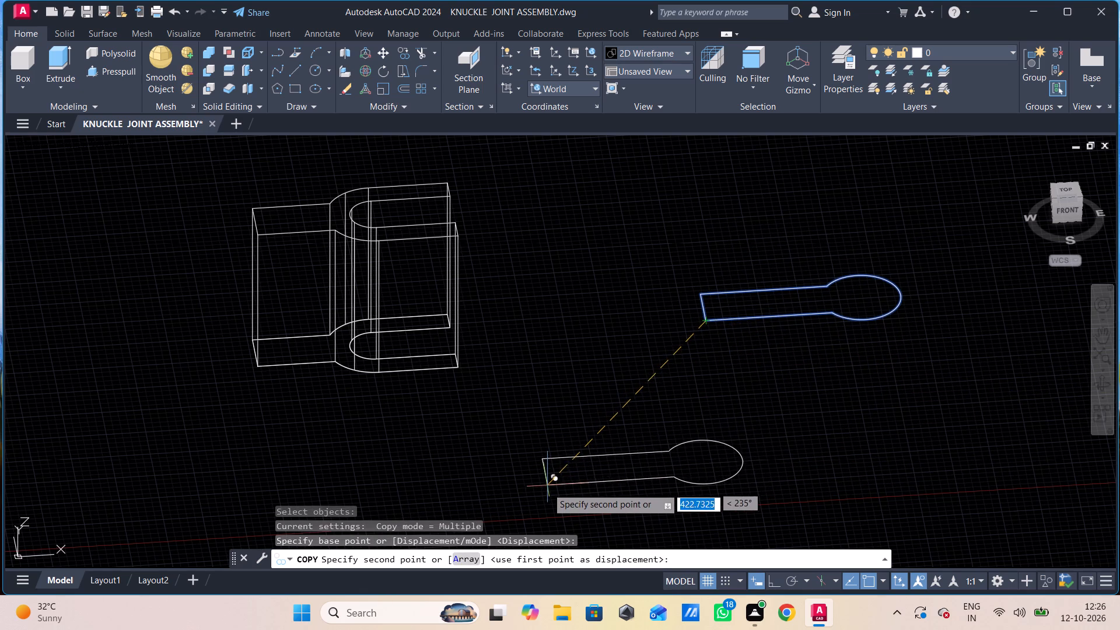
click(547, 488)
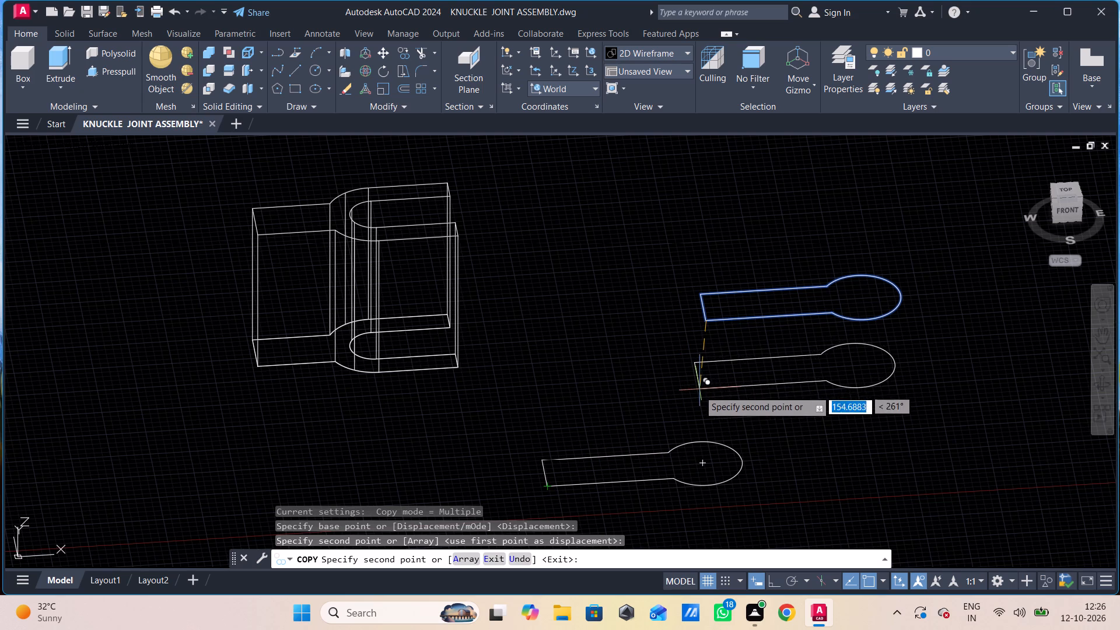
key(Escape)
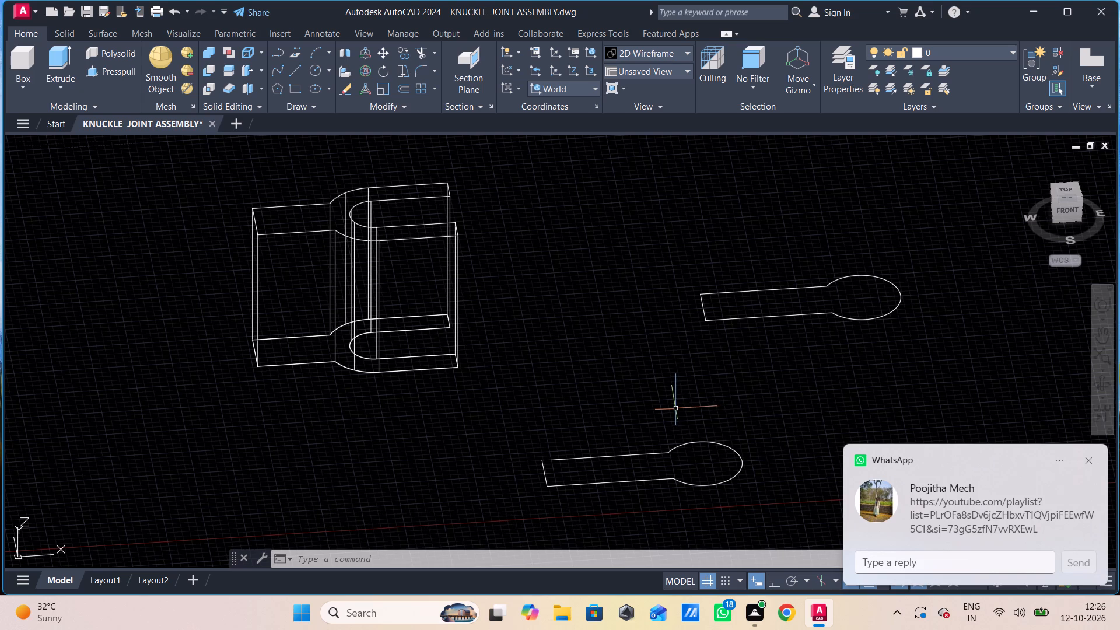
click(1088, 460)
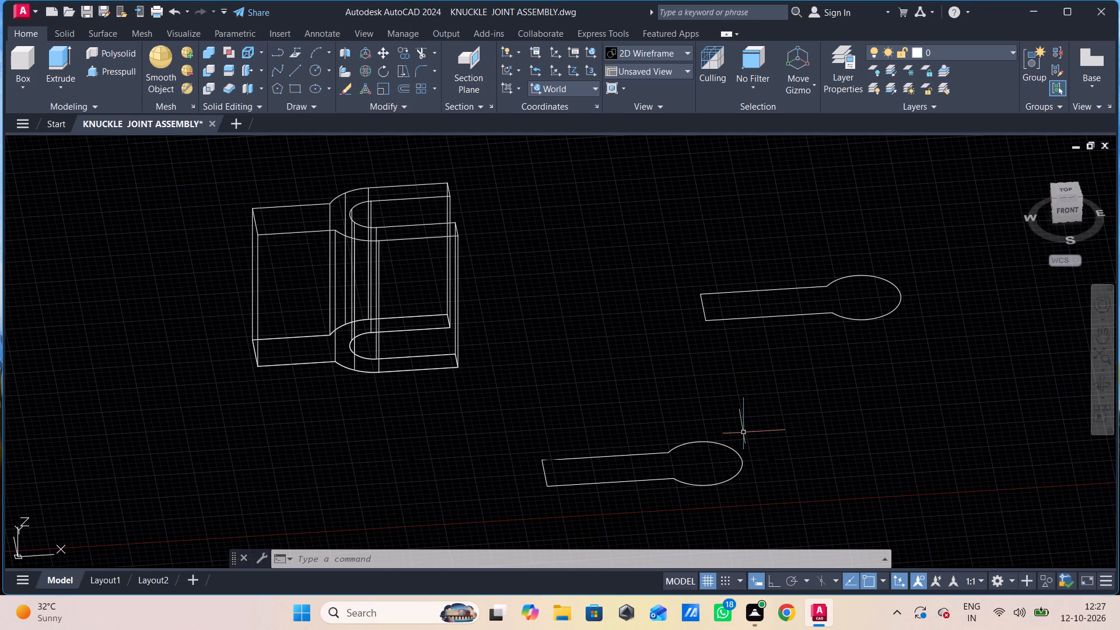
Rotate the copied eye-end profile 90 degrees about the X axis with 3D Rotate, using its centre as base point.
text(3d)
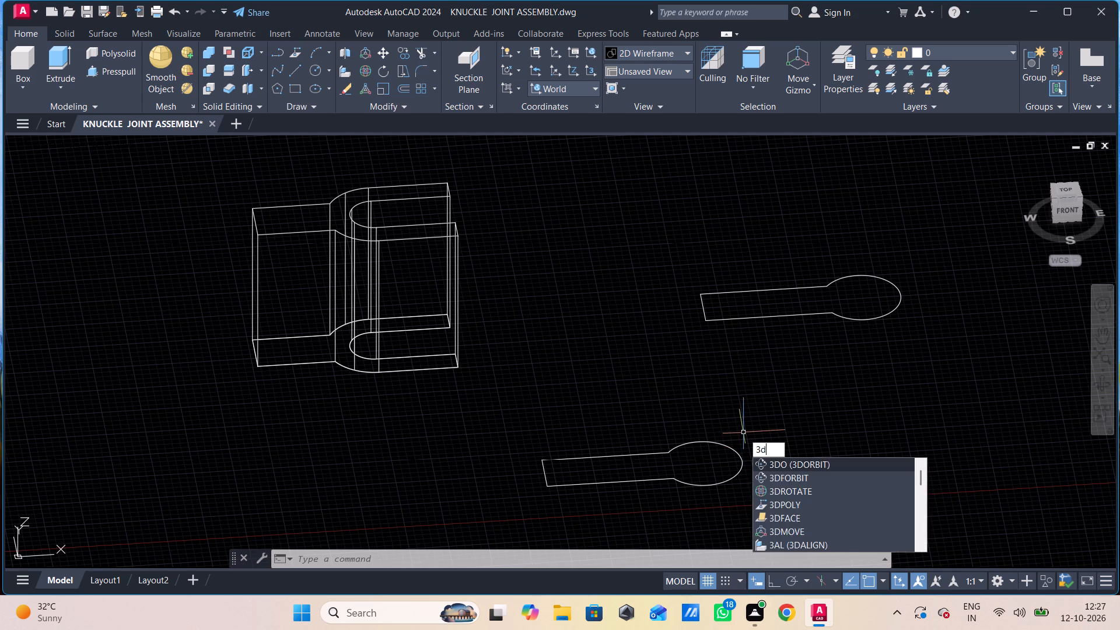
click(803, 492)
click(747, 388)
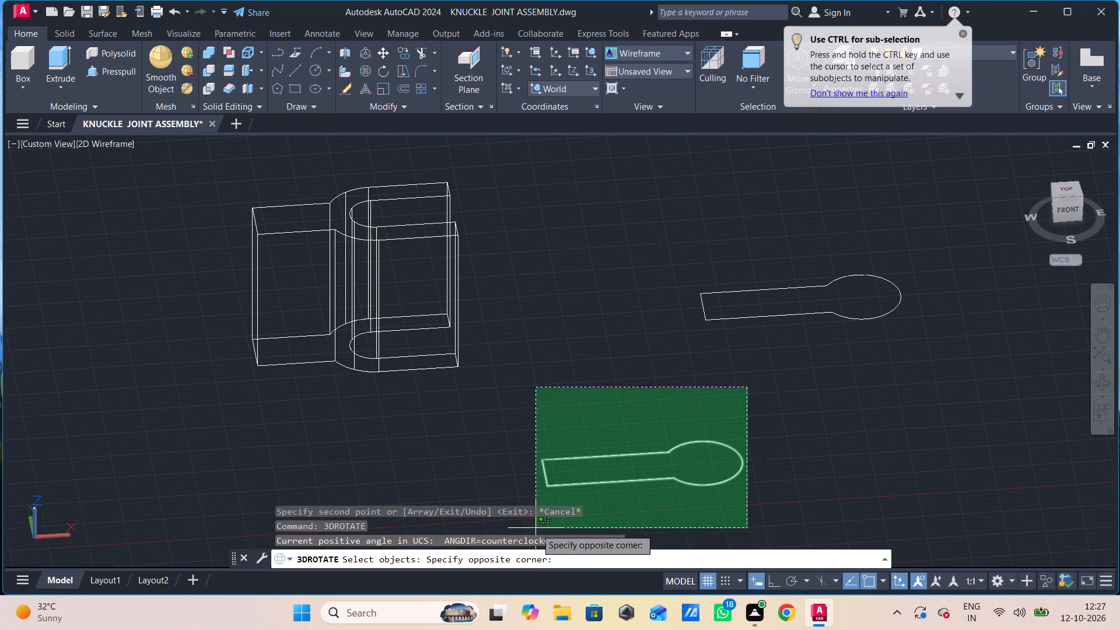
click(534, 524)
key(Return)
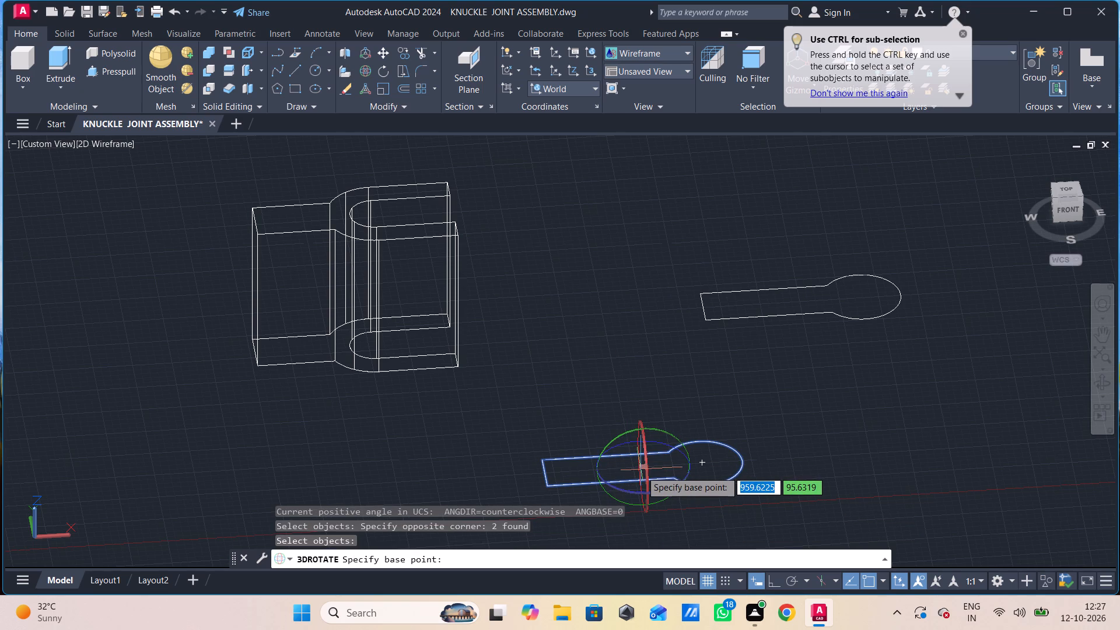
click(642, 469)
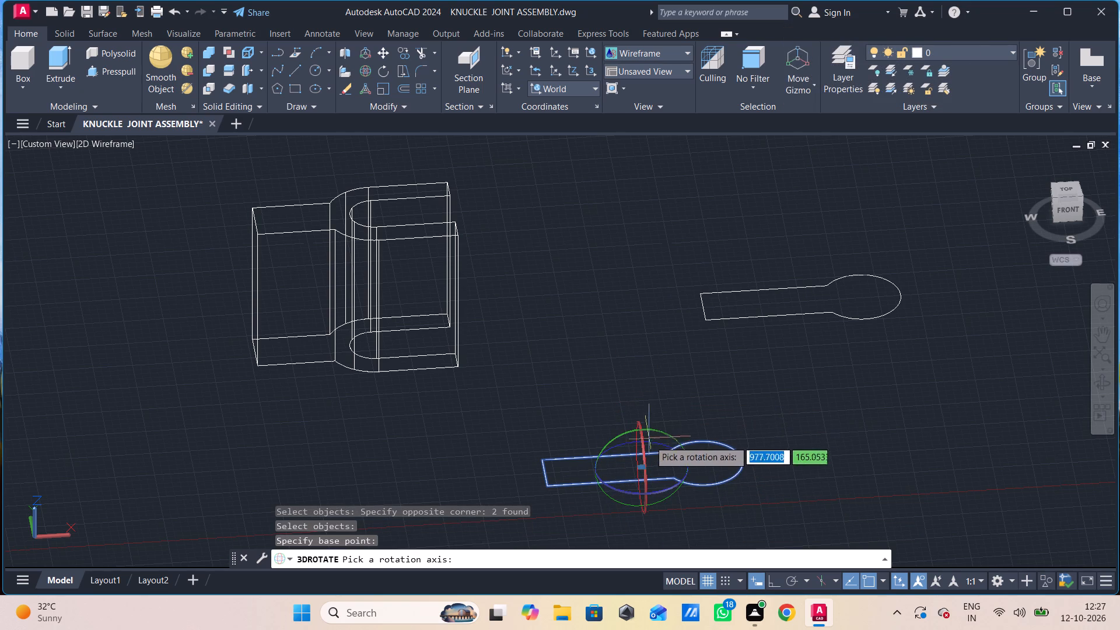
scroll(639, 465, up, 2)
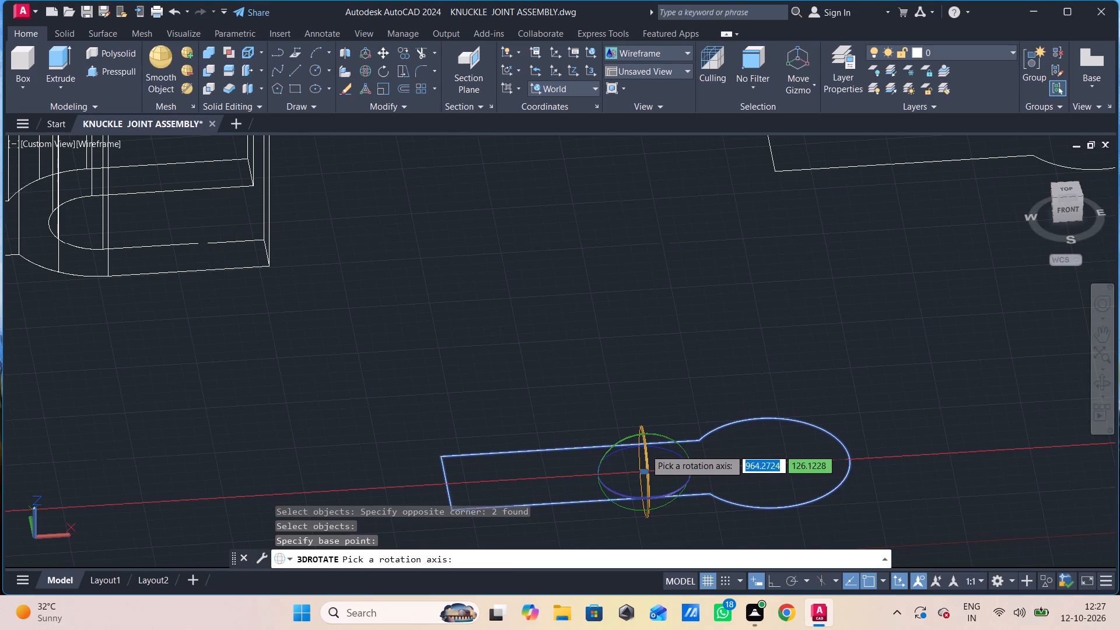
click(645, 449)
text(90)
key(Return)
scroll(657, 430, down, 1)
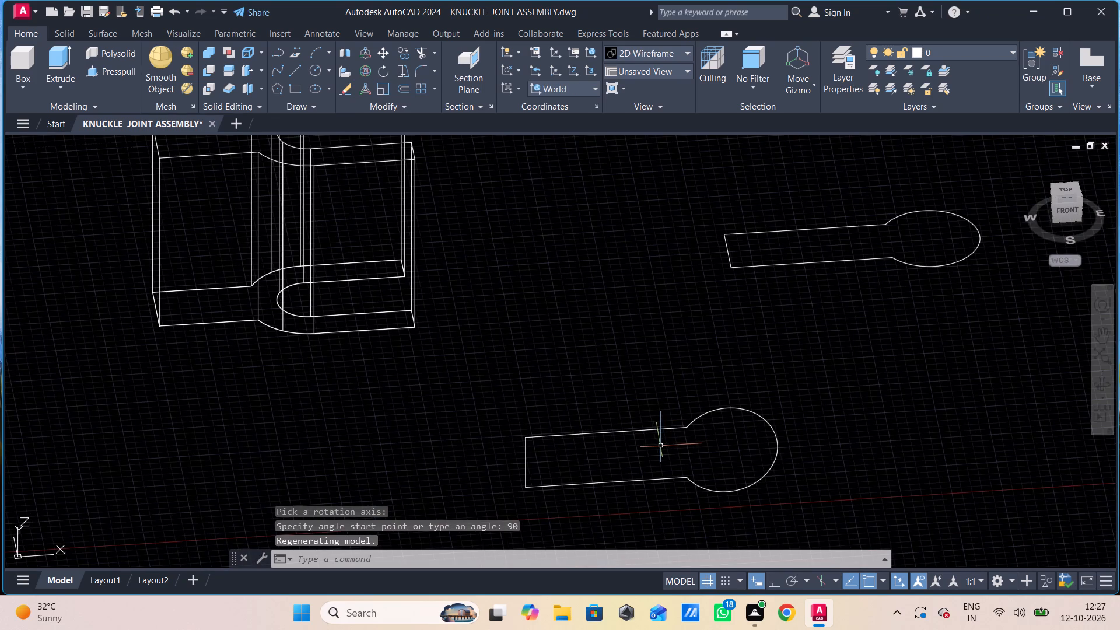
middle_drag(659, 446, 605, 402)
scroll(600, 404, down, 1)
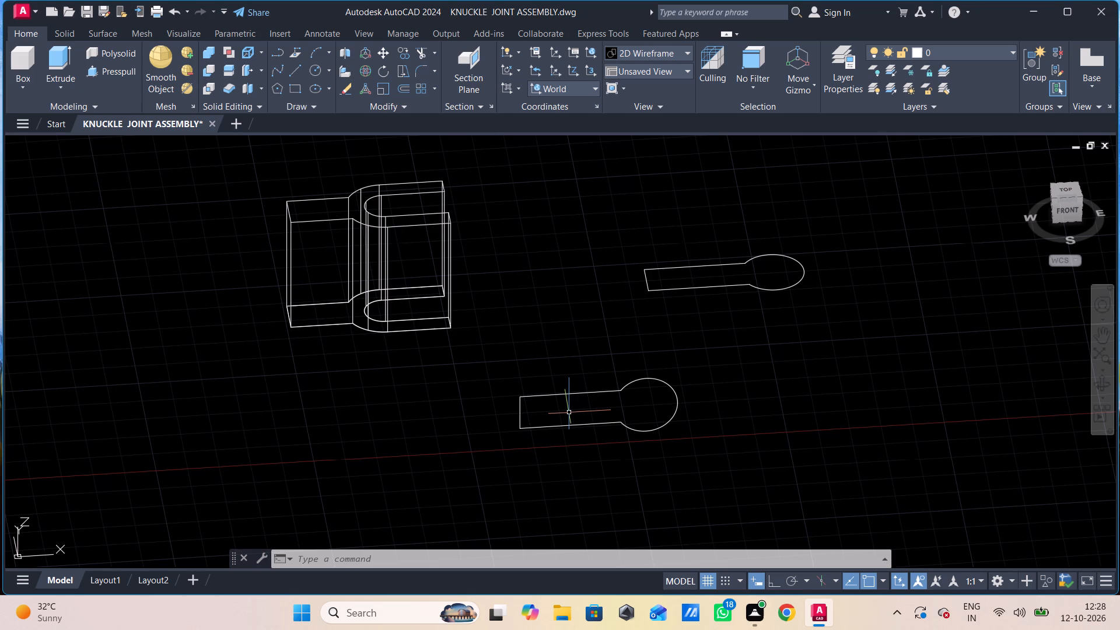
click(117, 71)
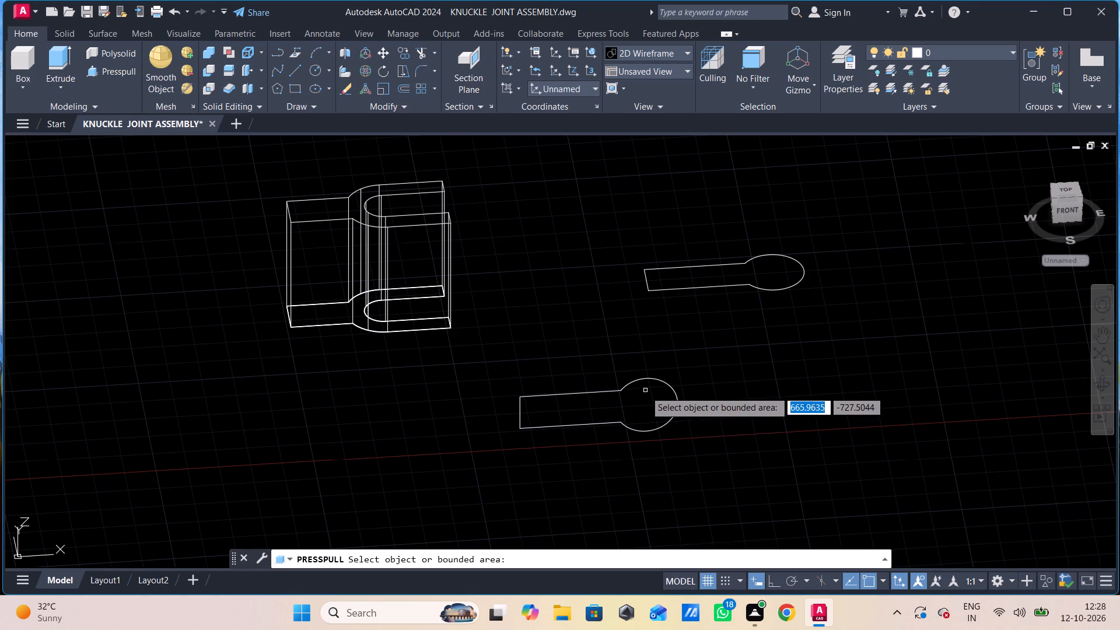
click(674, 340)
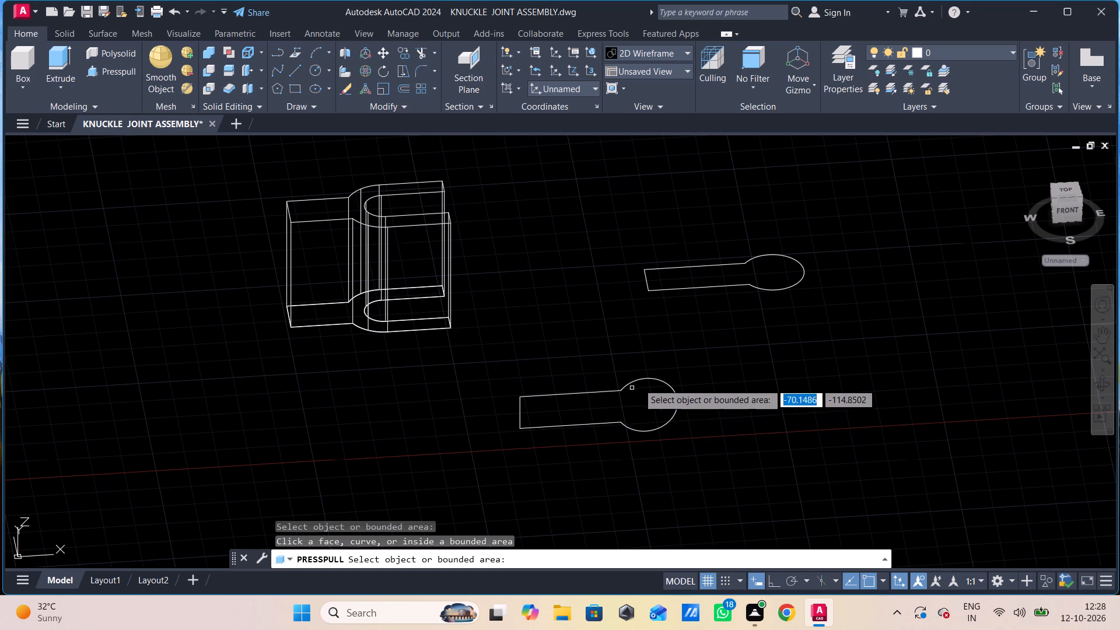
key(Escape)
Join the lines and arc of the rotated eye-end profile into one closed polyline.
click(698, 341)
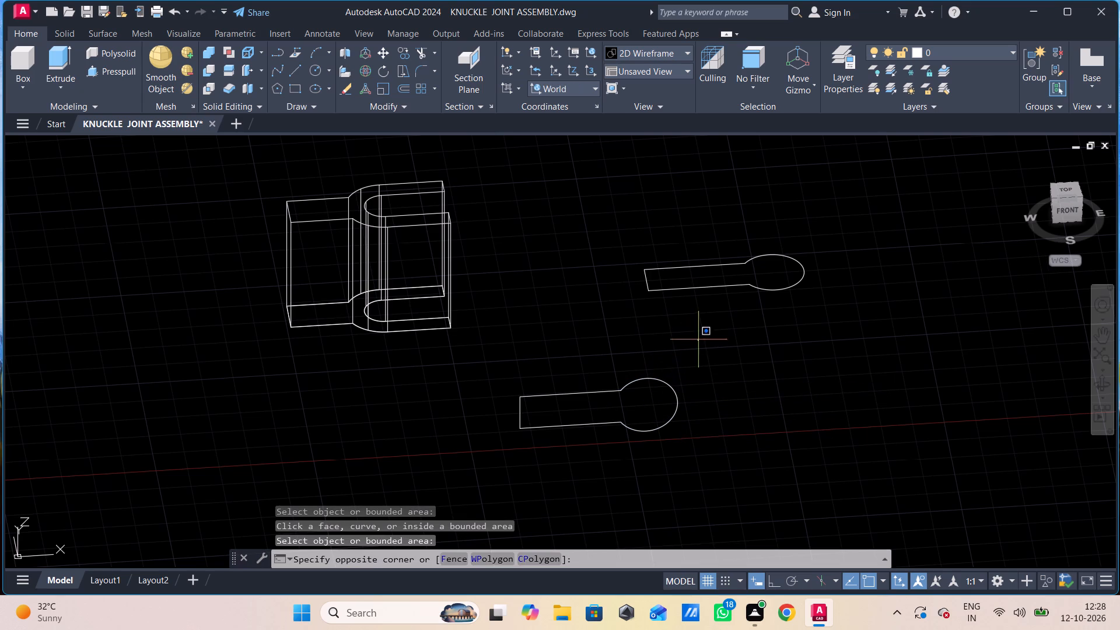
click(524, 494)
key(j)
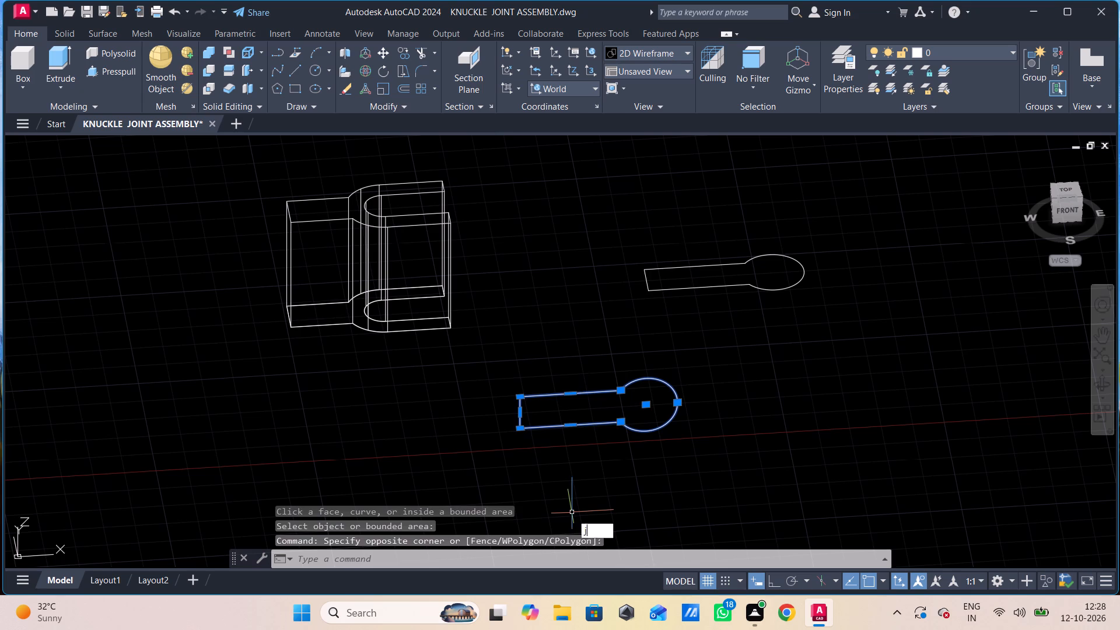
key(Return)
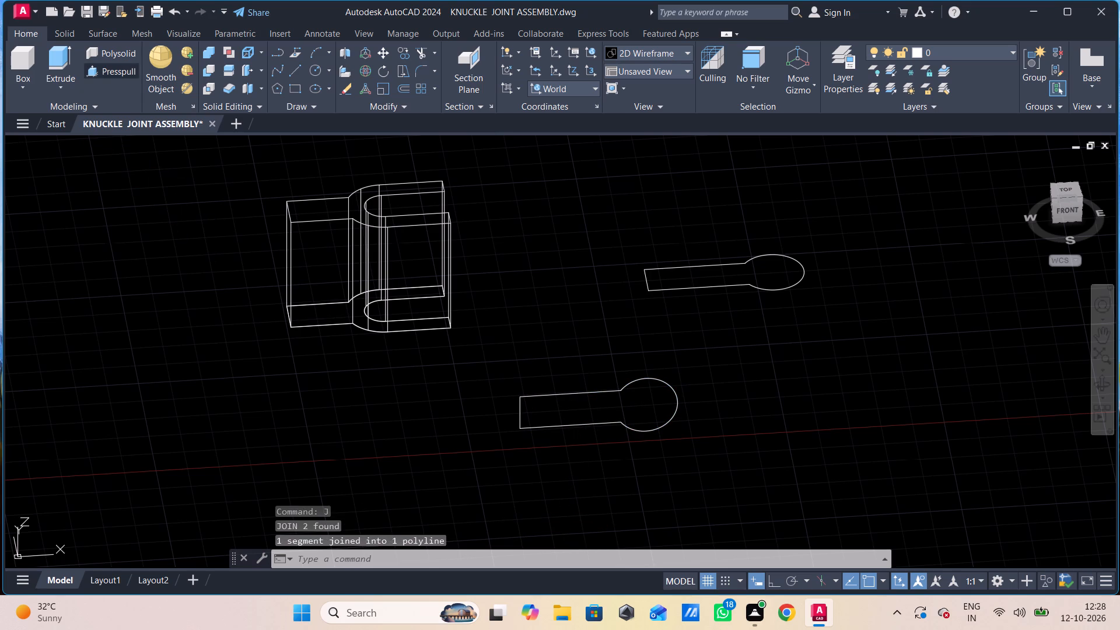
Presspull the joined, rotated eye-end profile by 200 to make it a solid.
click(107, 71)
click(561, 409)
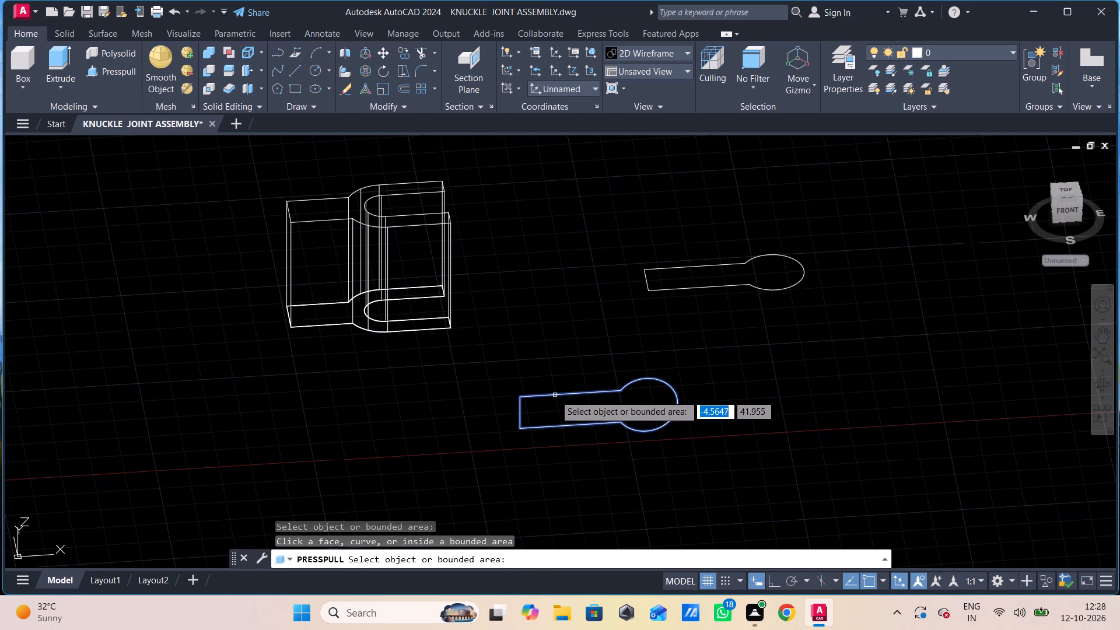
click(555, 393)
text(200)
key(Return)
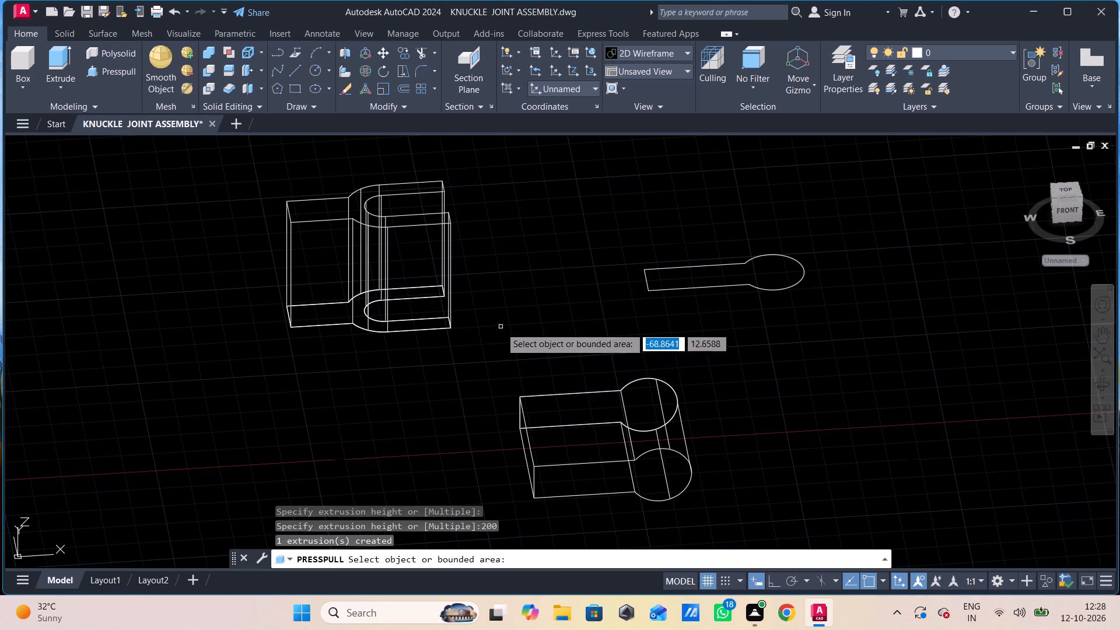
key(Escape)
key(grave)
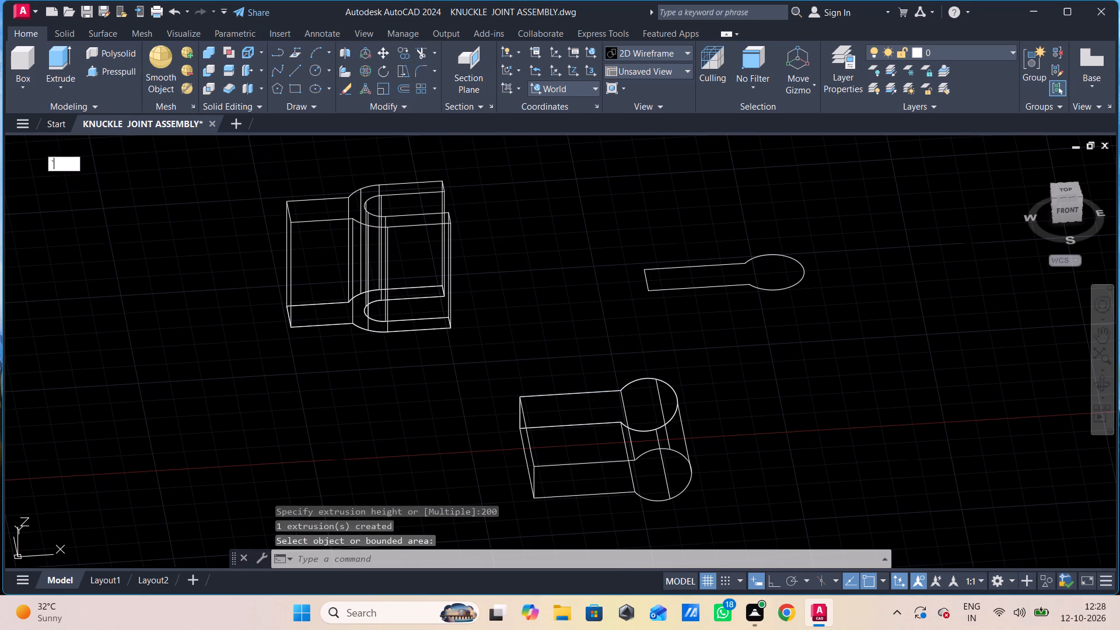
key(Escape)
Set the viewport's visual style to Shades of Gray.
click(84, 145)
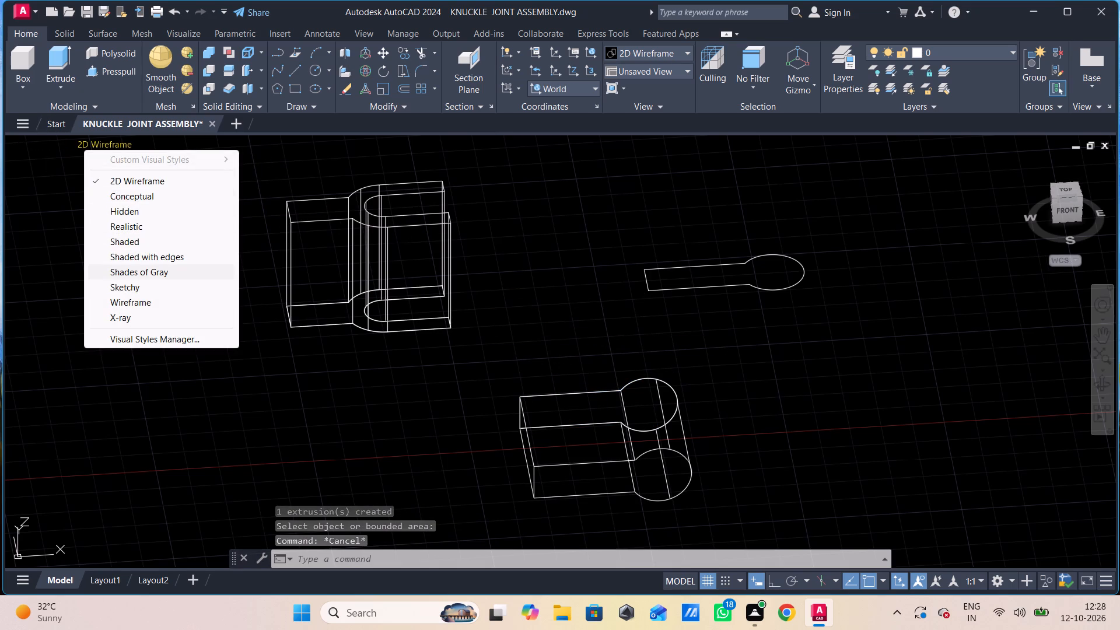
click(129, 268)
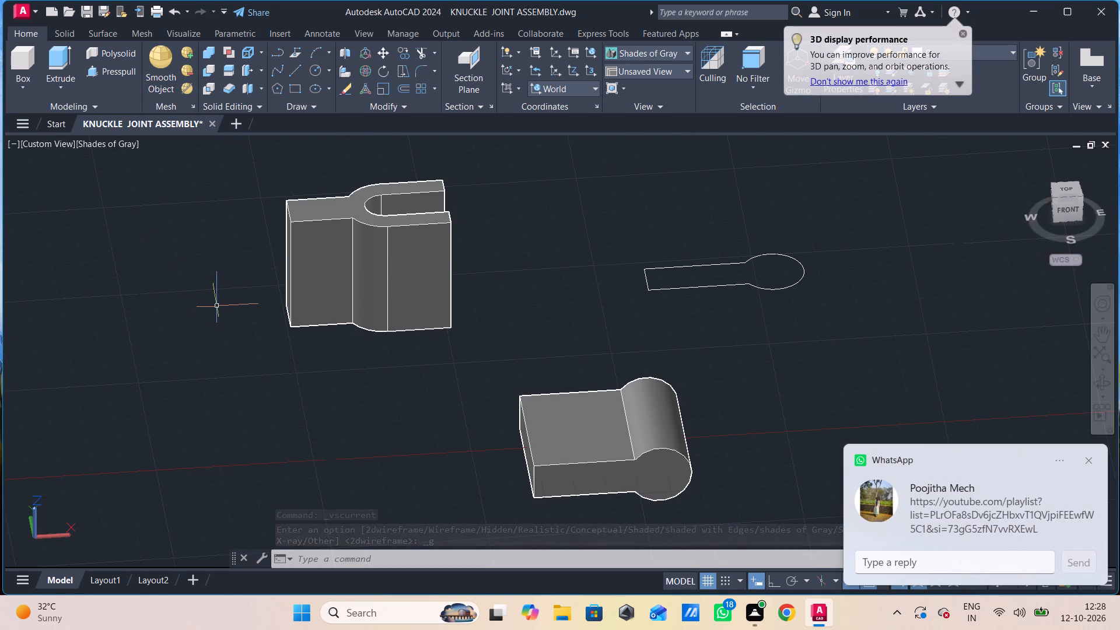
click(1090, 459)
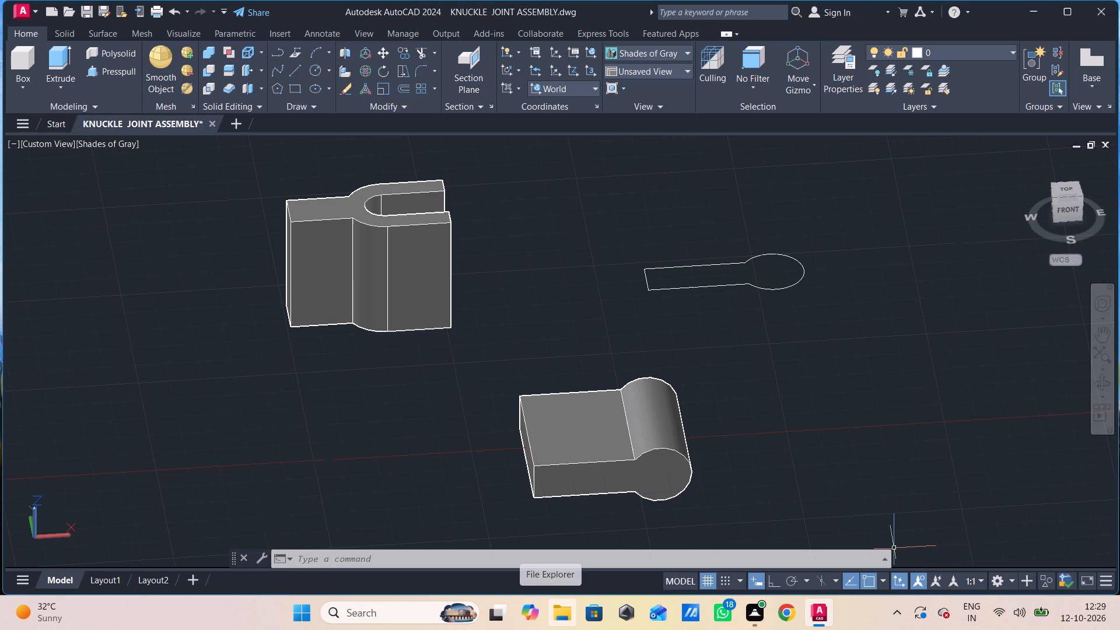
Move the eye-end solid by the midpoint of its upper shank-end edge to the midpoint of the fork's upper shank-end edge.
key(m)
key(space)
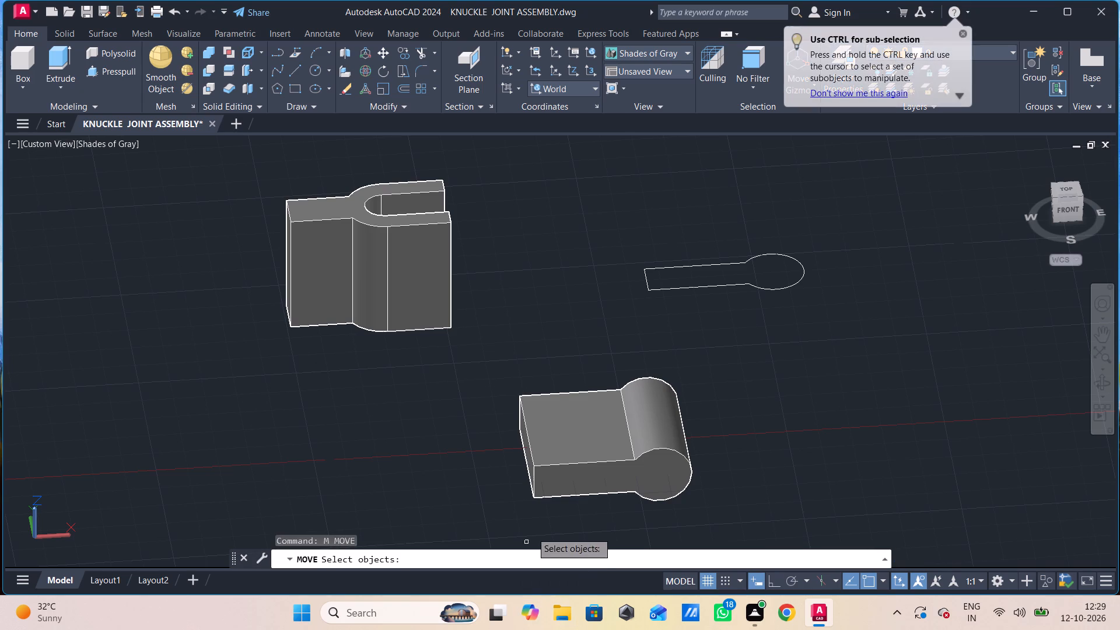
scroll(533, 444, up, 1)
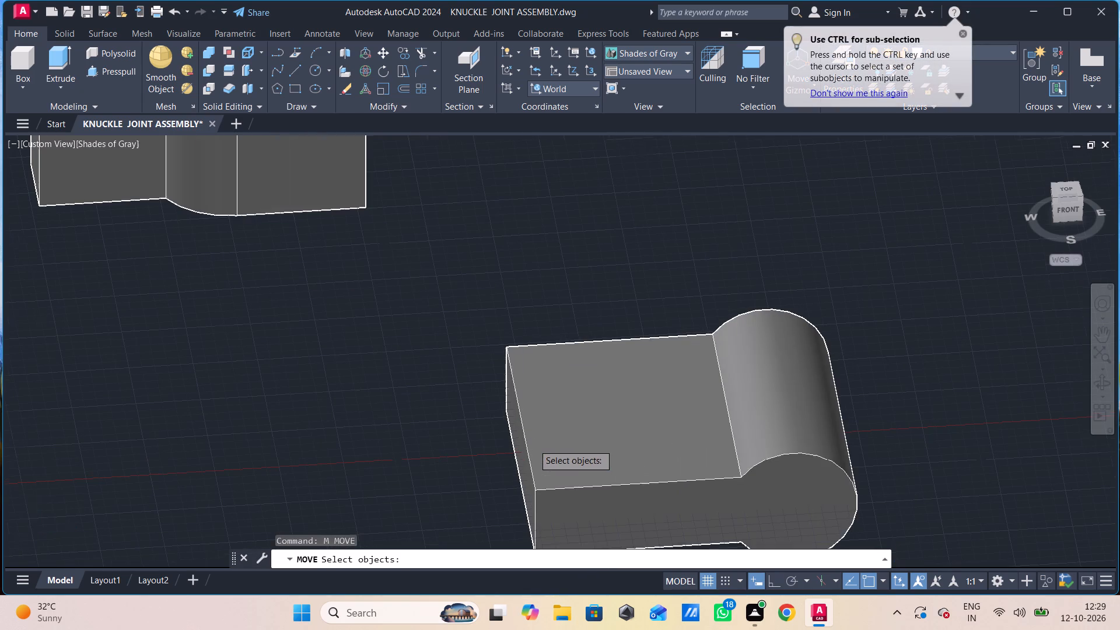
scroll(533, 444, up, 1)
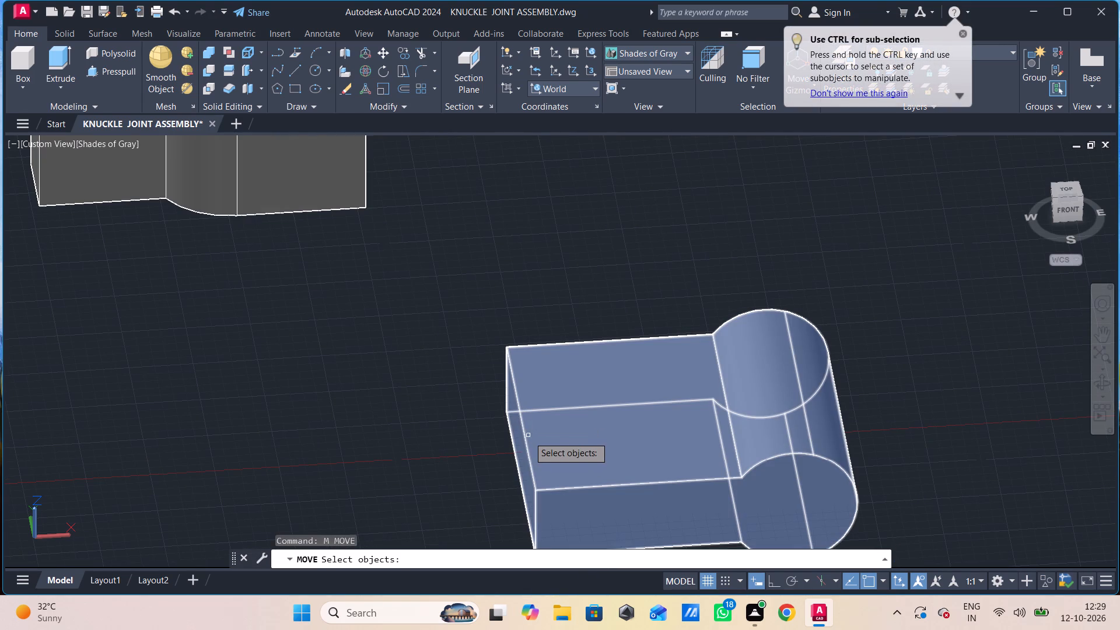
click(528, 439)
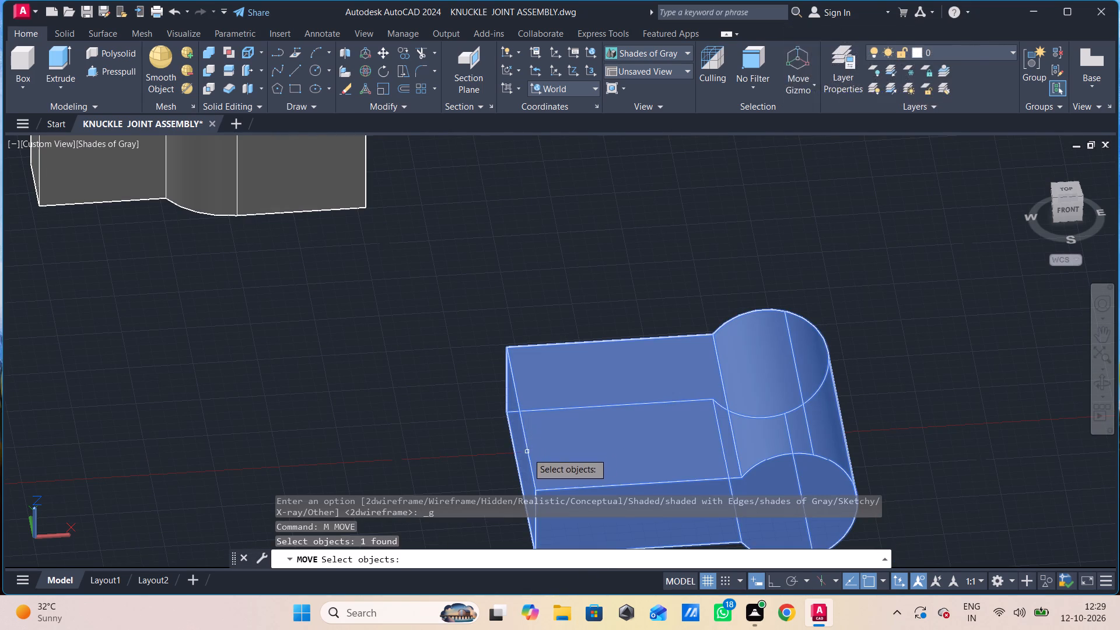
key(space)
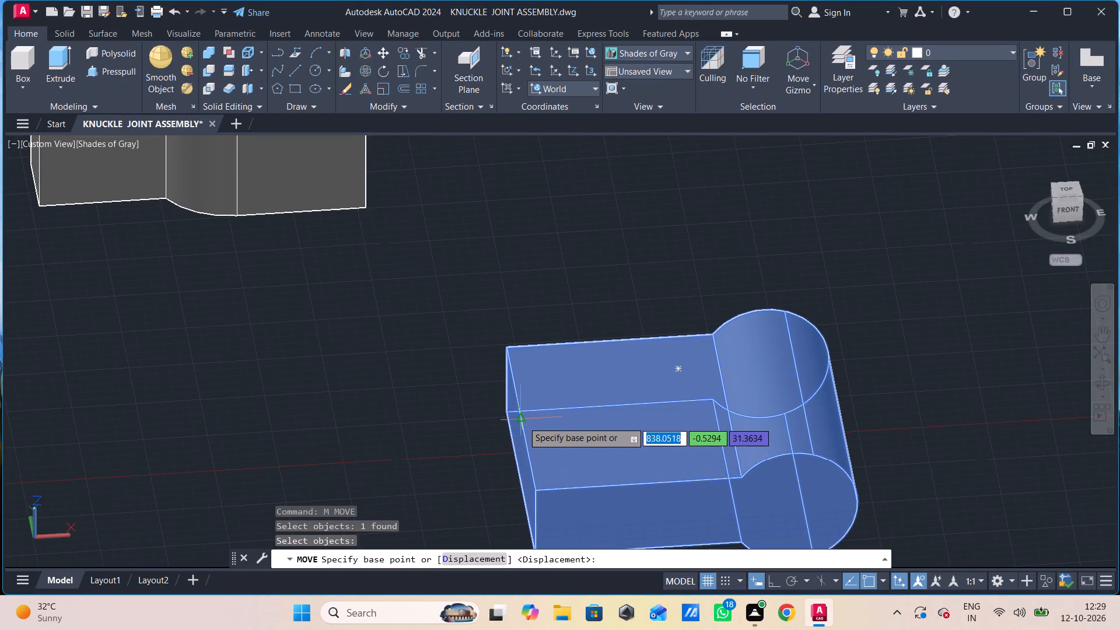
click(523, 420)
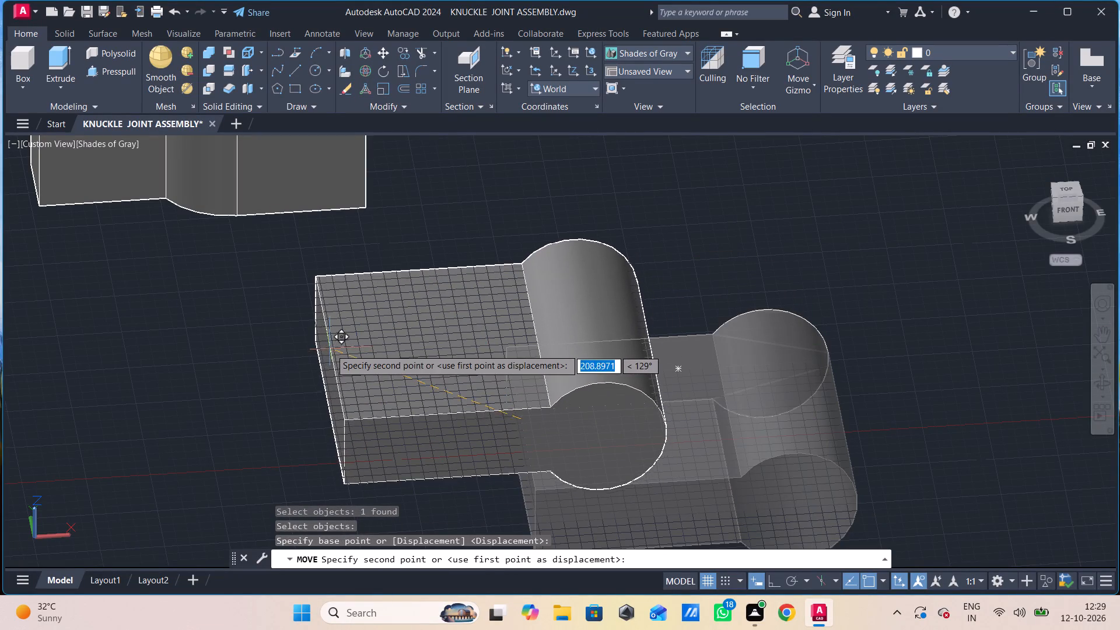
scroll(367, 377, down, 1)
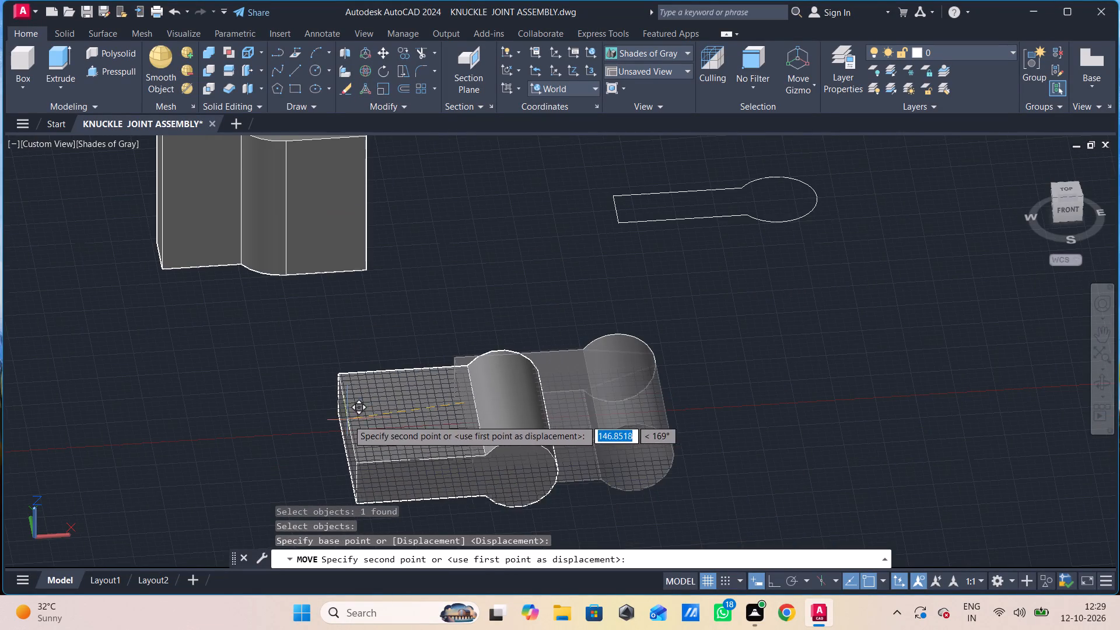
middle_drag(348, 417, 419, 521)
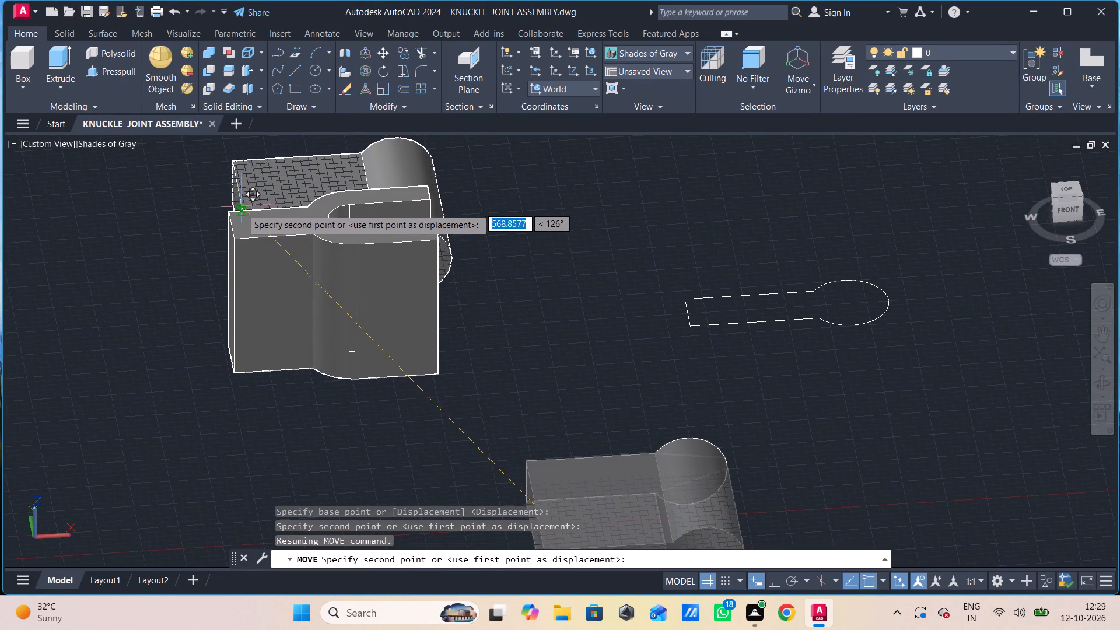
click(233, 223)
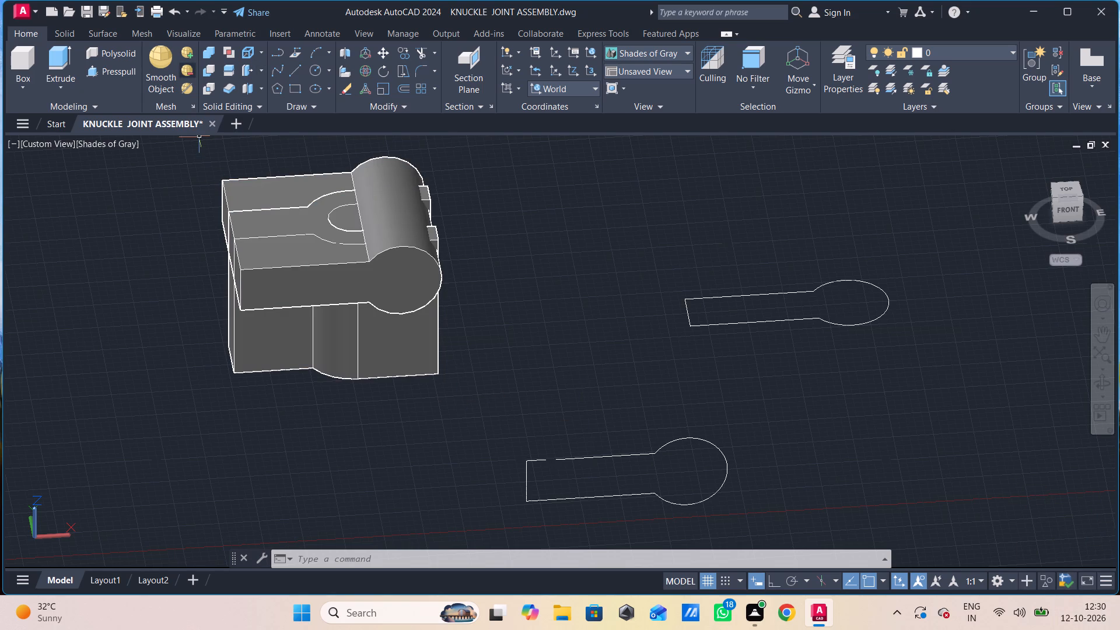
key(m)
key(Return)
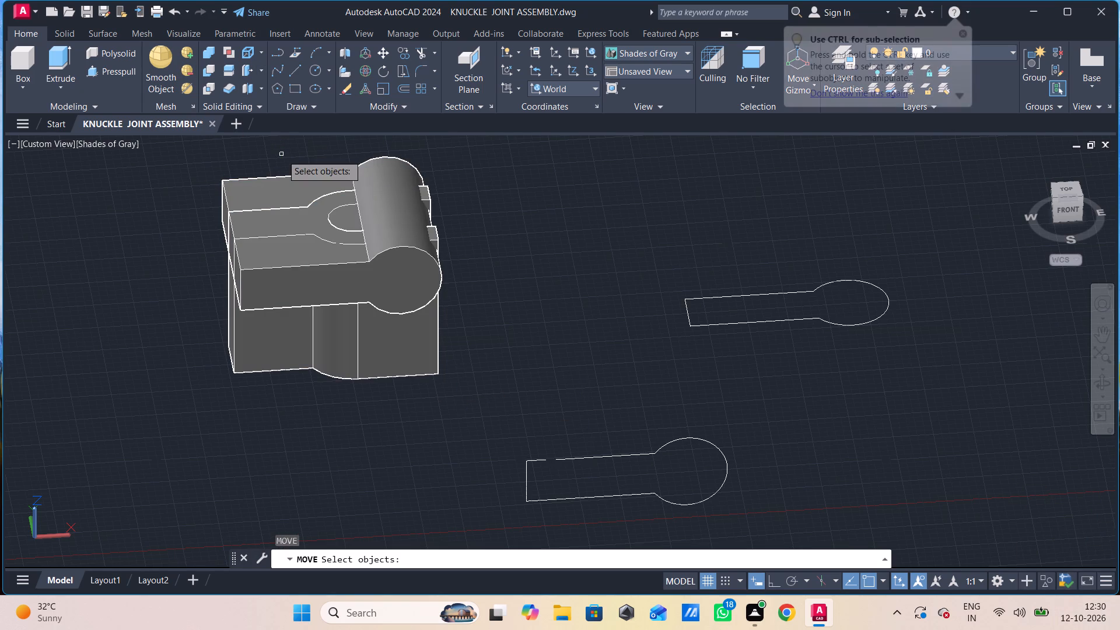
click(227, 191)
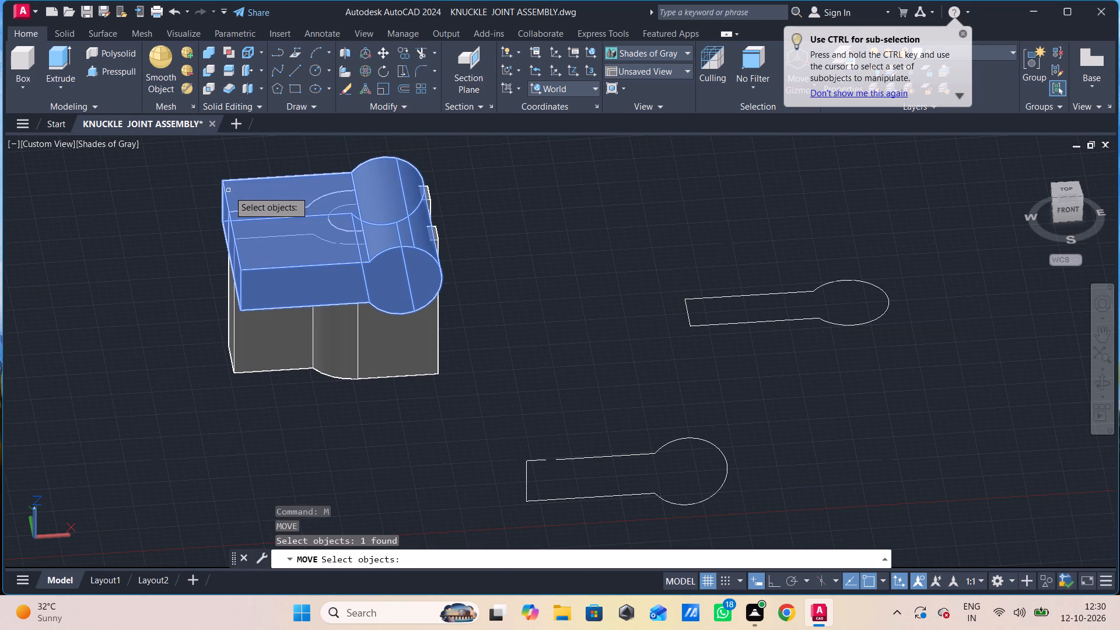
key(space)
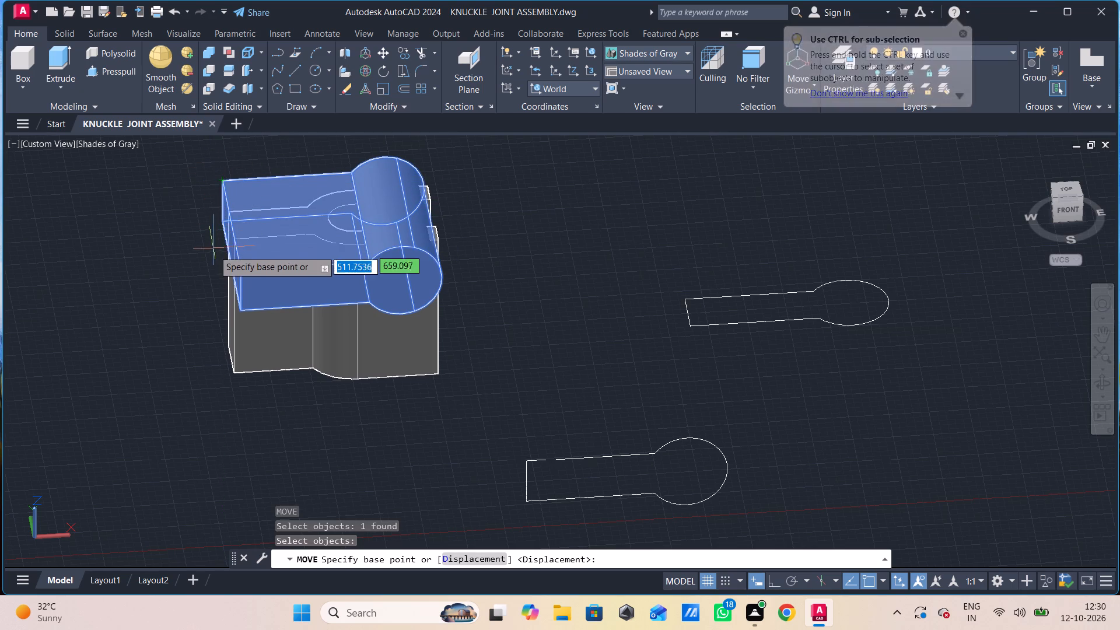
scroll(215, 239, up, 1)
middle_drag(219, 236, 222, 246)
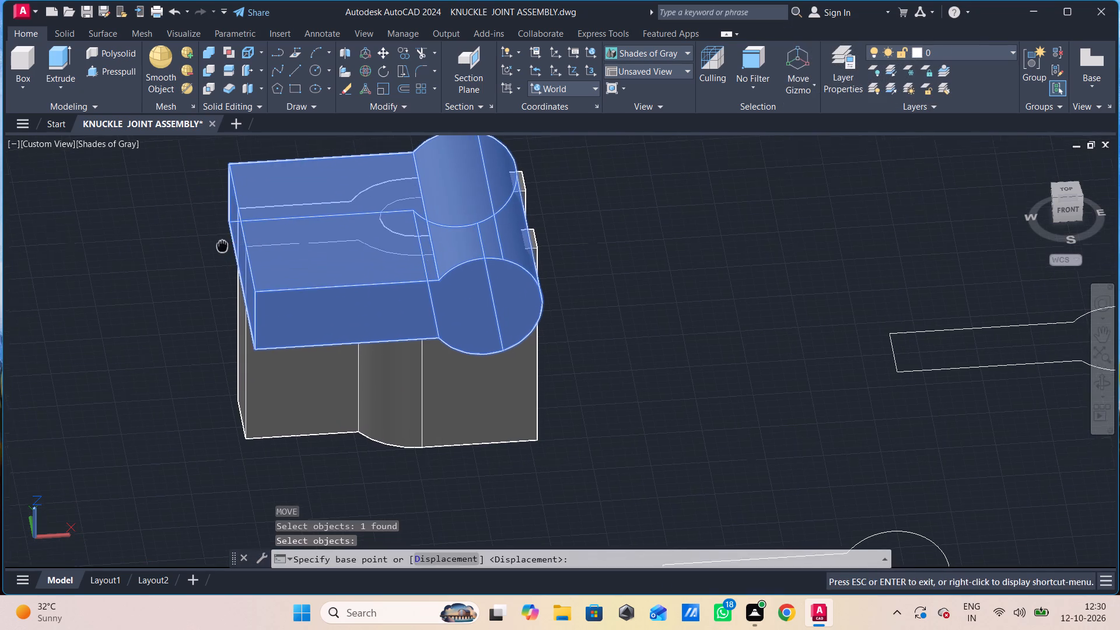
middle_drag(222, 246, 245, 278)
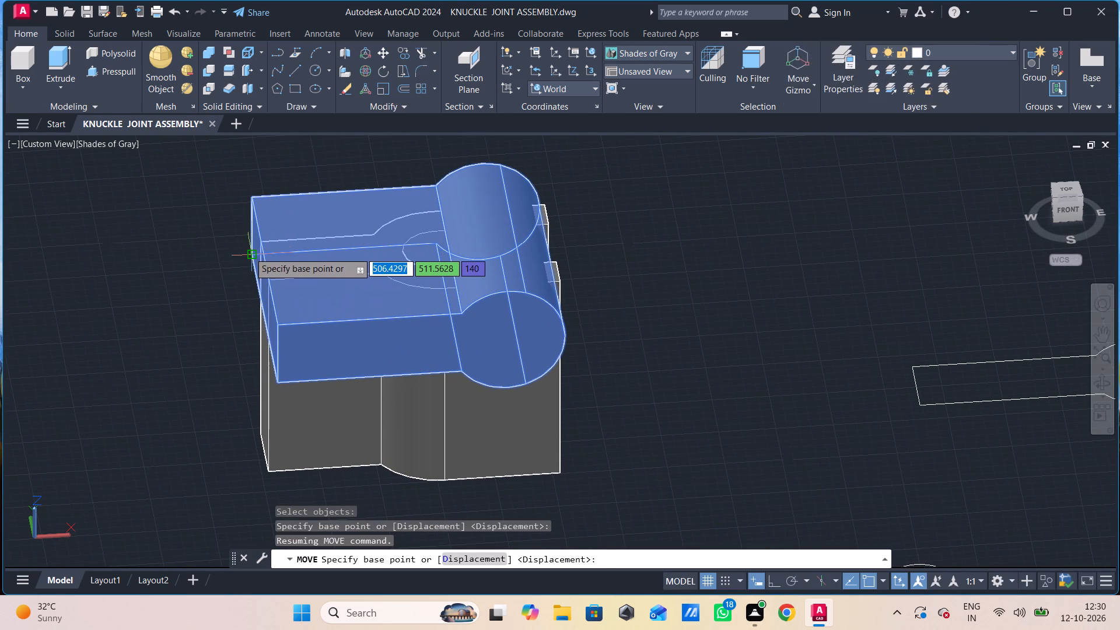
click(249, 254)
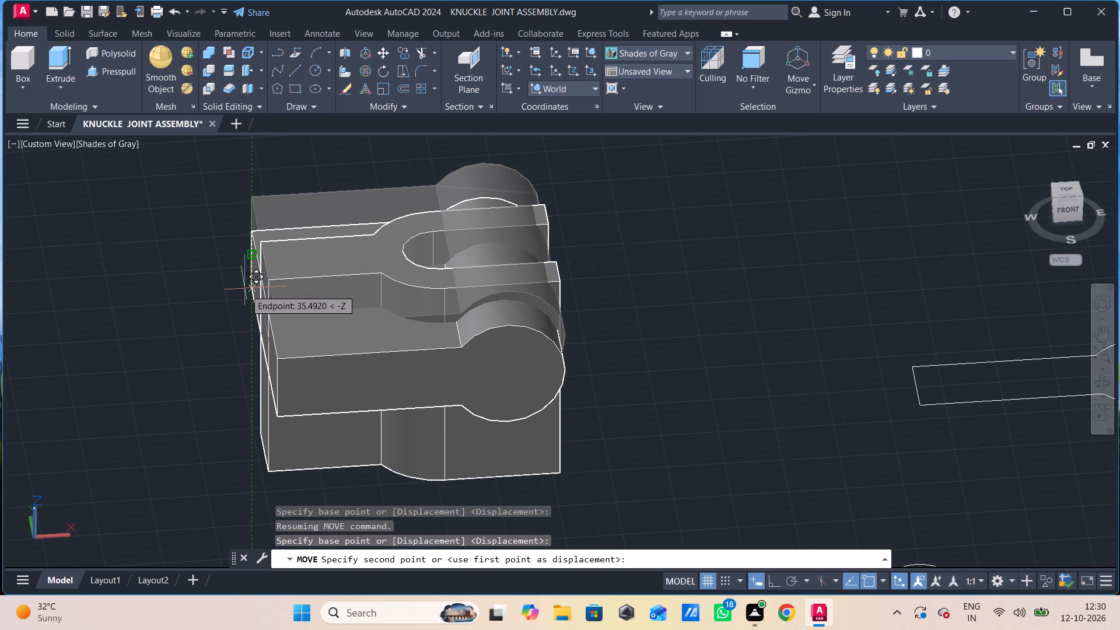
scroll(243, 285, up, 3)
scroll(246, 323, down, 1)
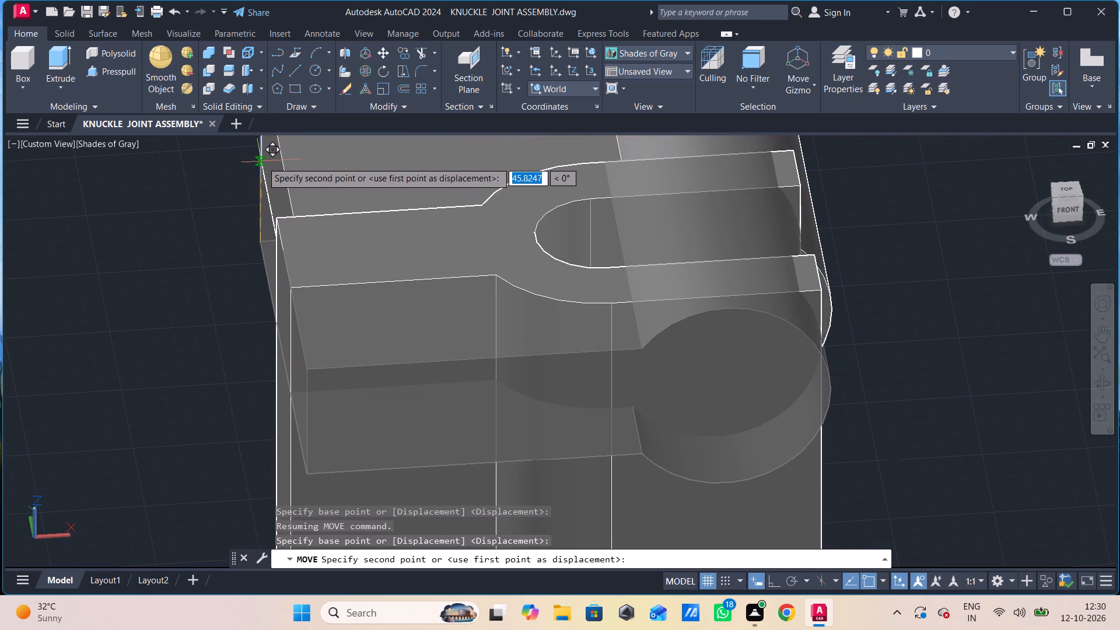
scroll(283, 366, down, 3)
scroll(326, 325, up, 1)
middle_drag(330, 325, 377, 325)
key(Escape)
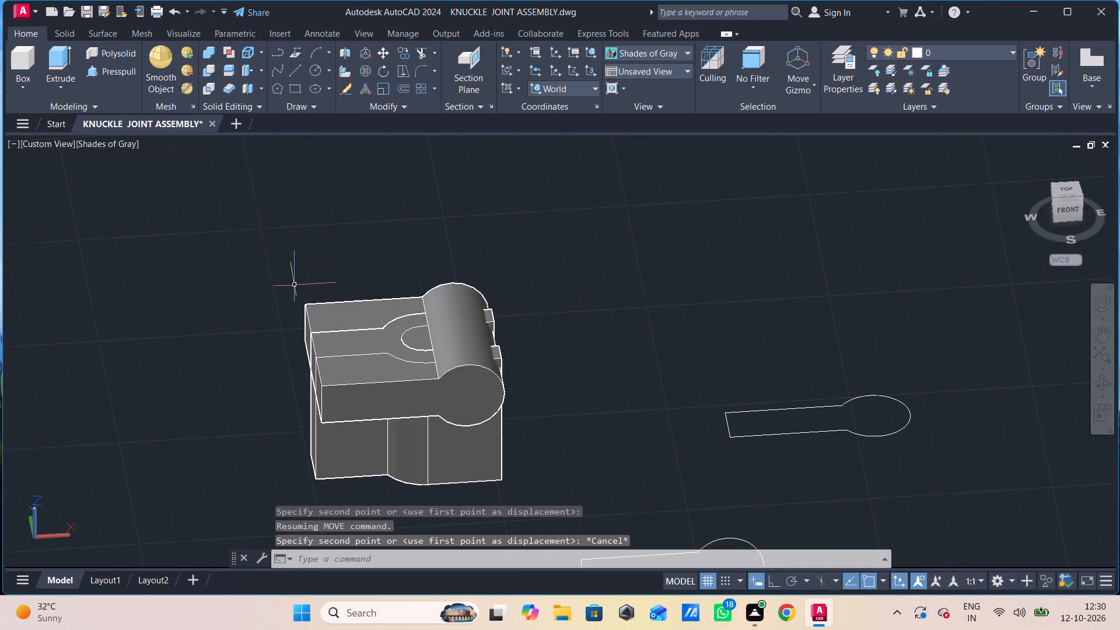
Move the eye-end solid by the lower back corner of its shank end to a point lower down on the fork.
text(m)
key(space)
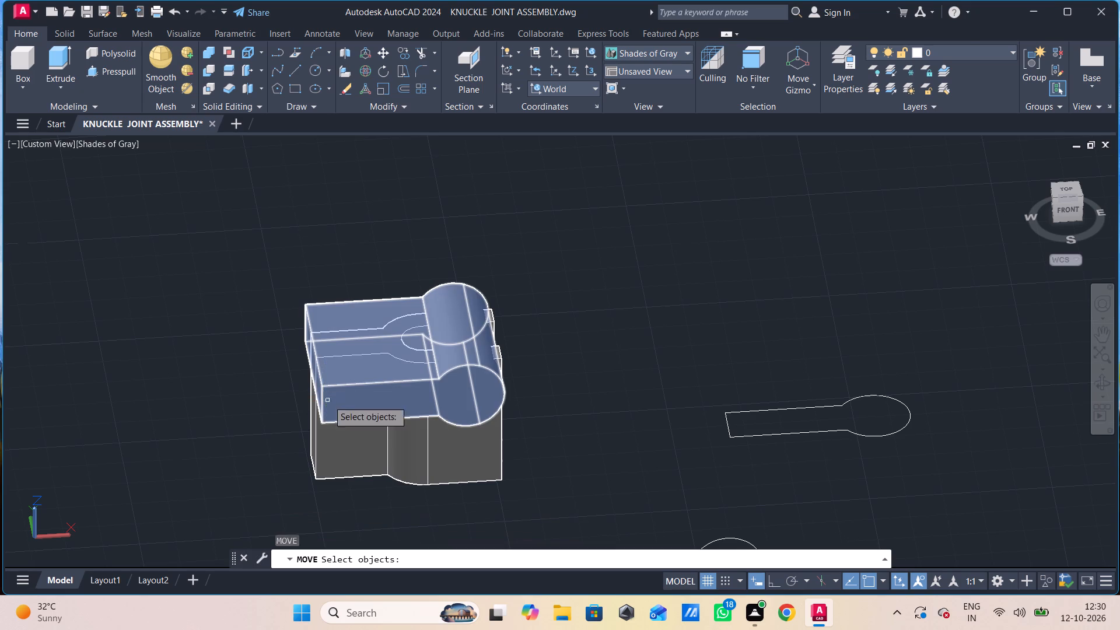
click(331, 322)
key(space)
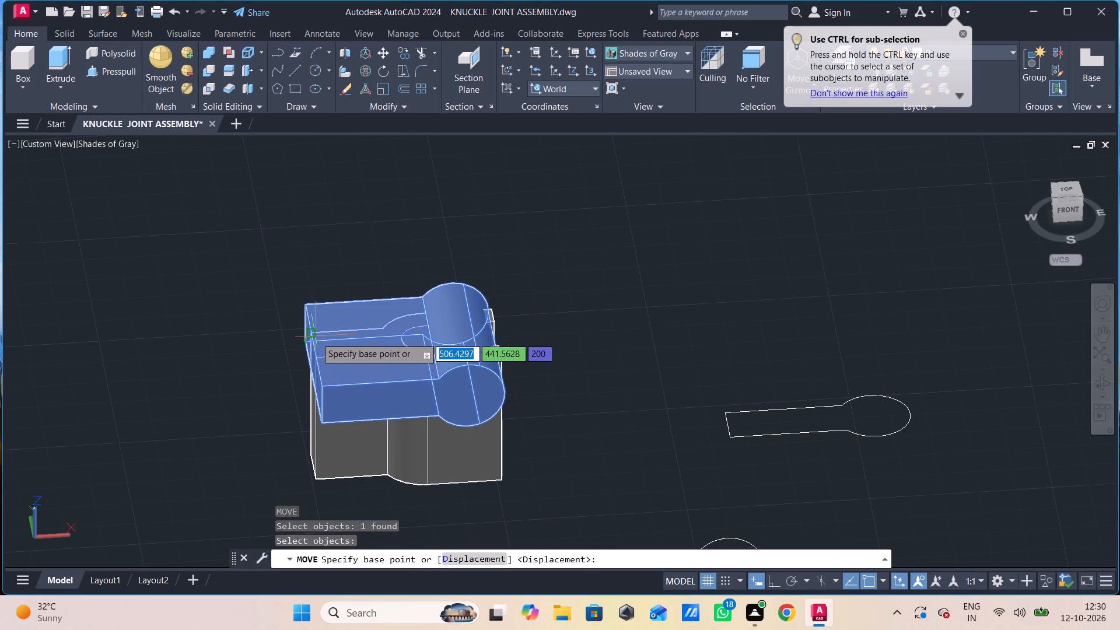
scroll(308, 340, up, 1)
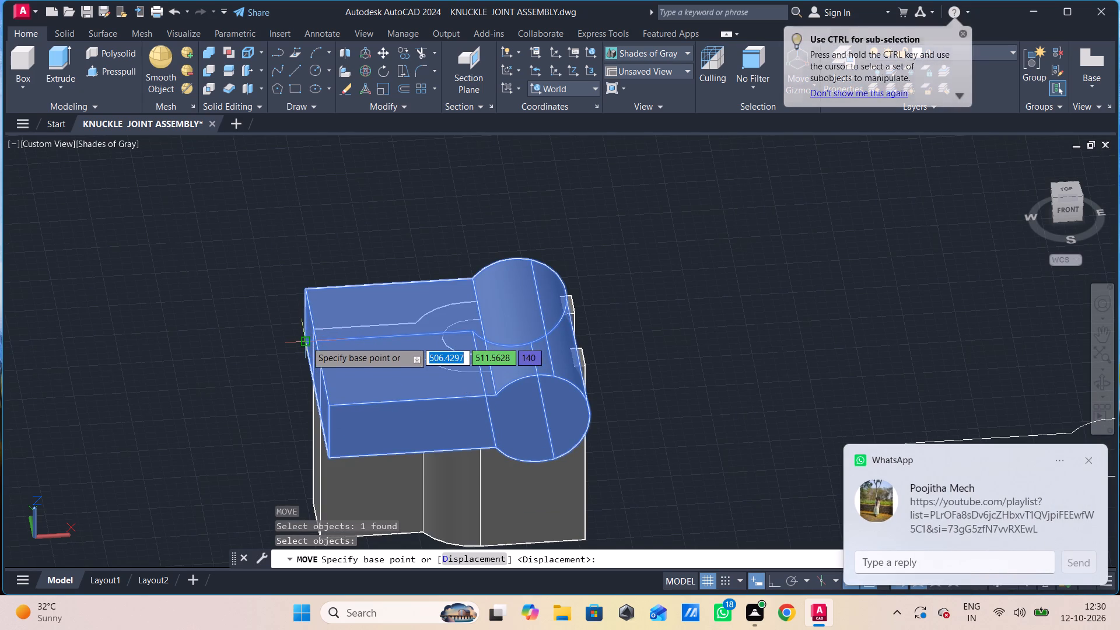
click(306, 341)
scroll(304, 345, down, 1)
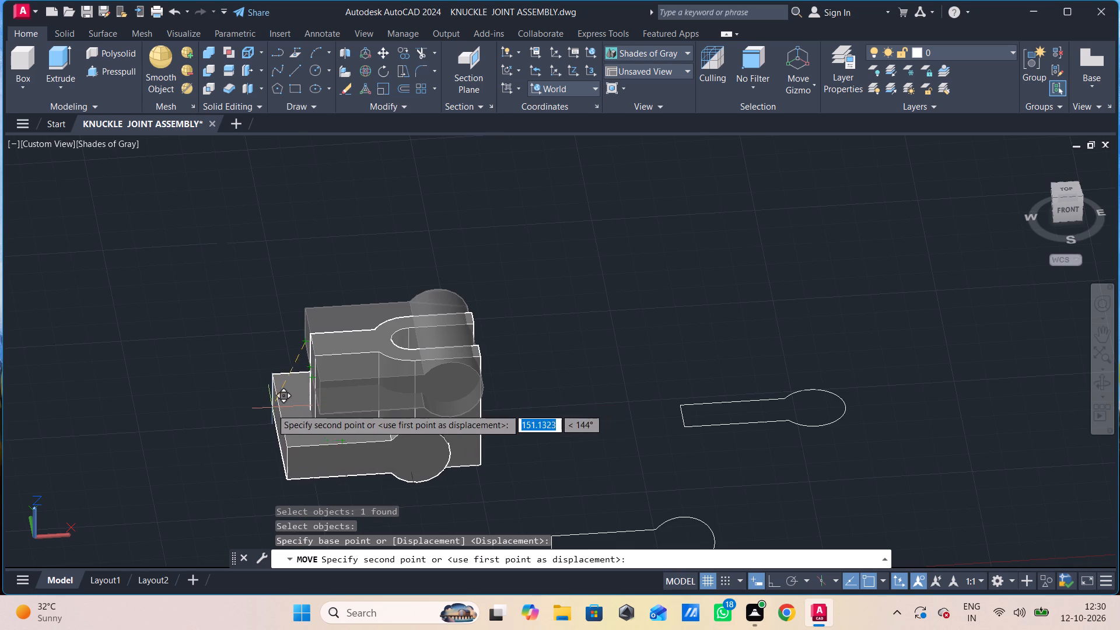
shift+middle_drag(208, 383, 323, 380)
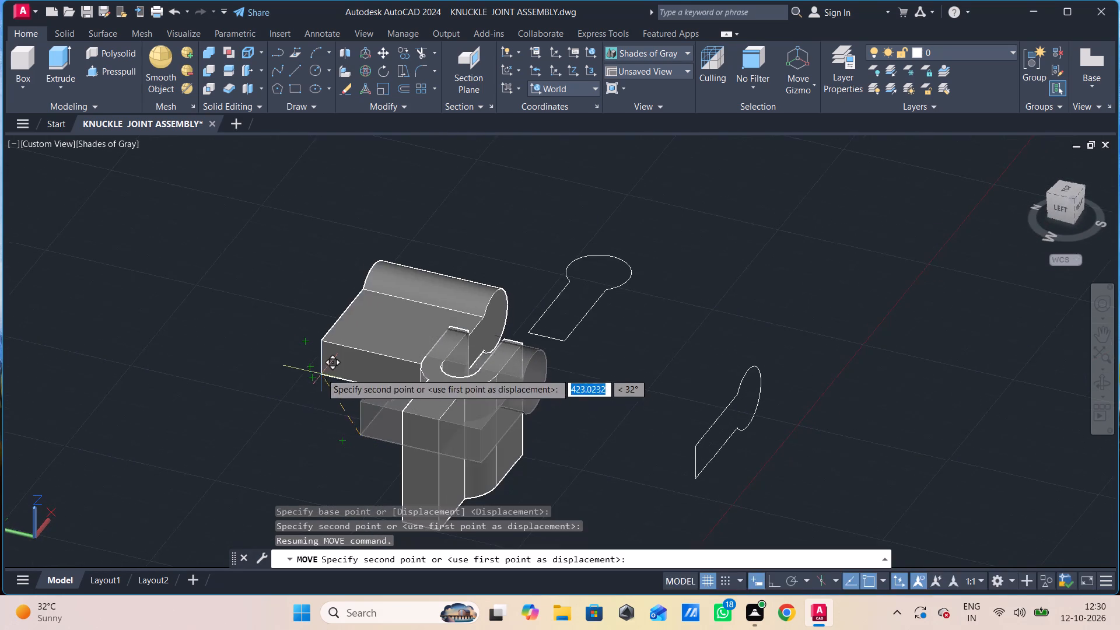
middle_drag(320, 369, 313, 303)
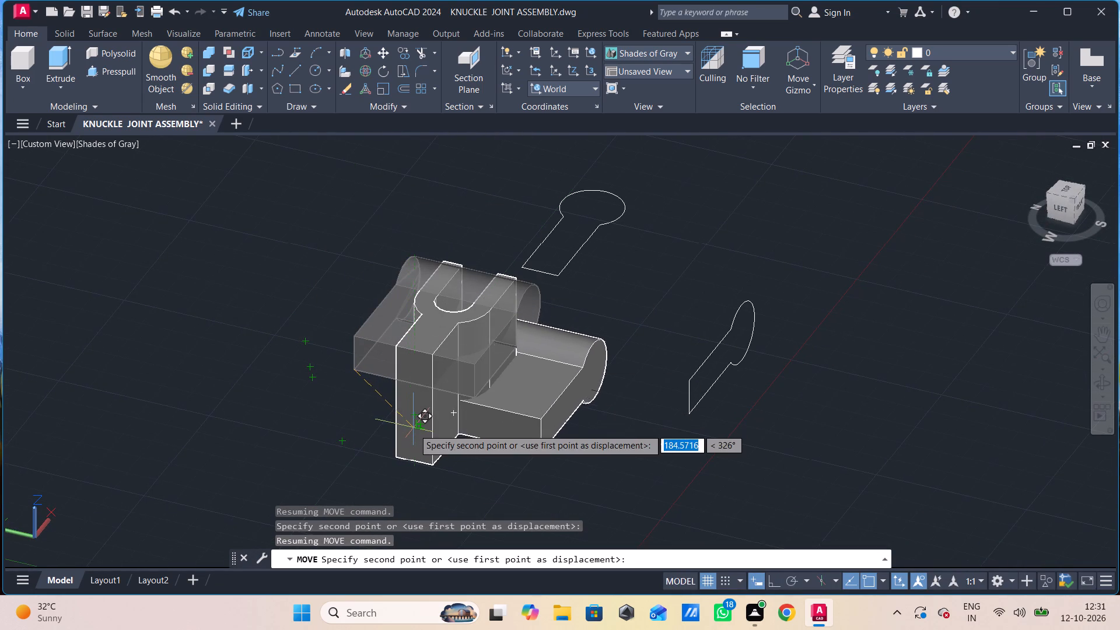
click(414, 418)
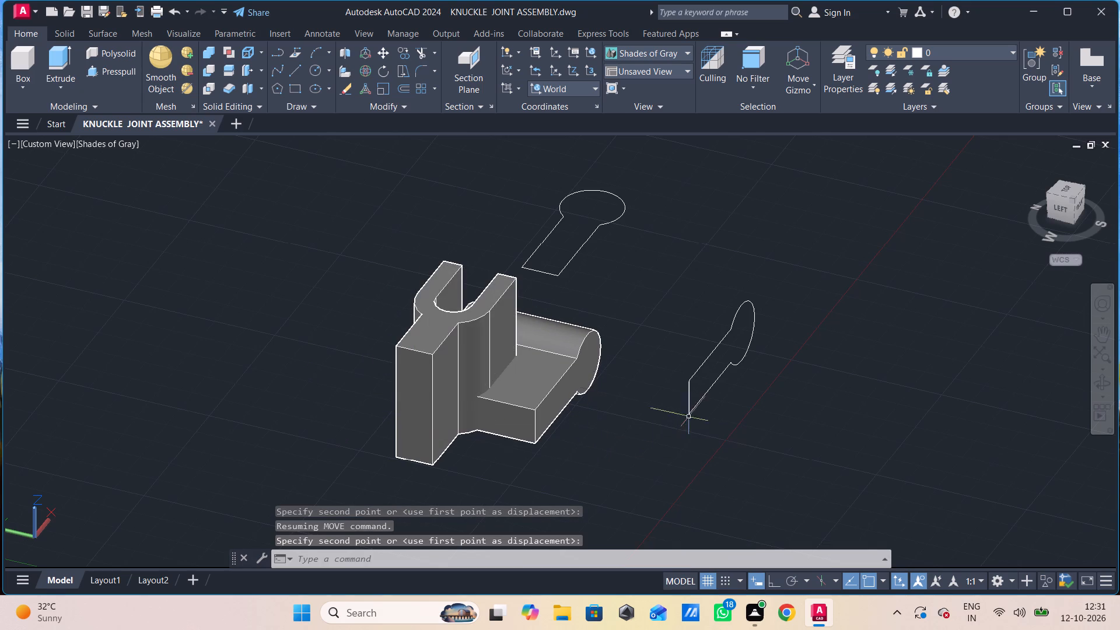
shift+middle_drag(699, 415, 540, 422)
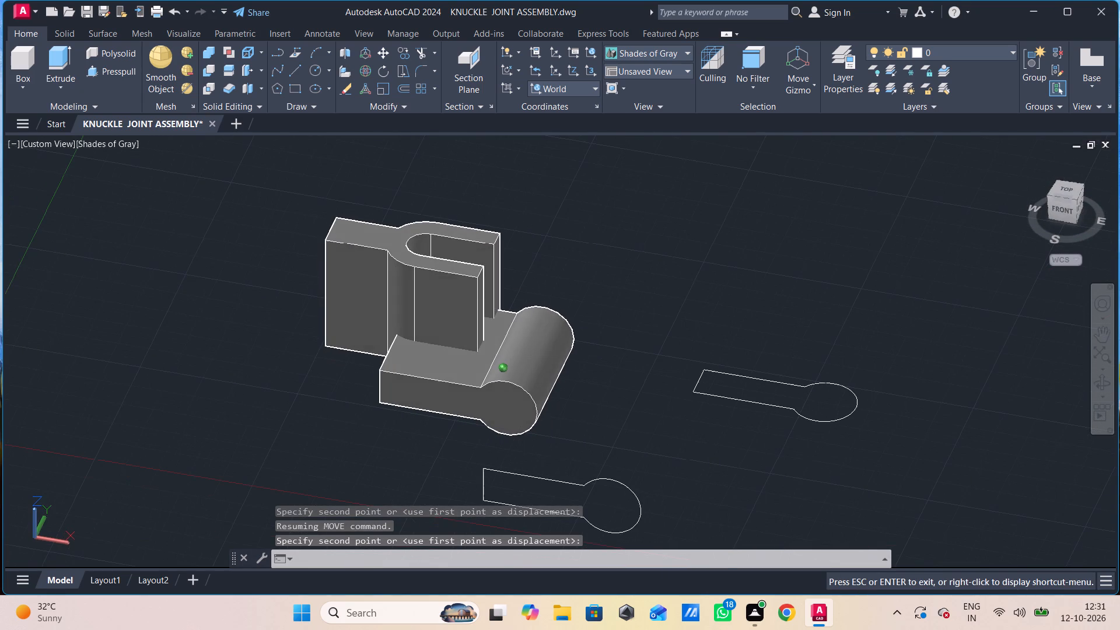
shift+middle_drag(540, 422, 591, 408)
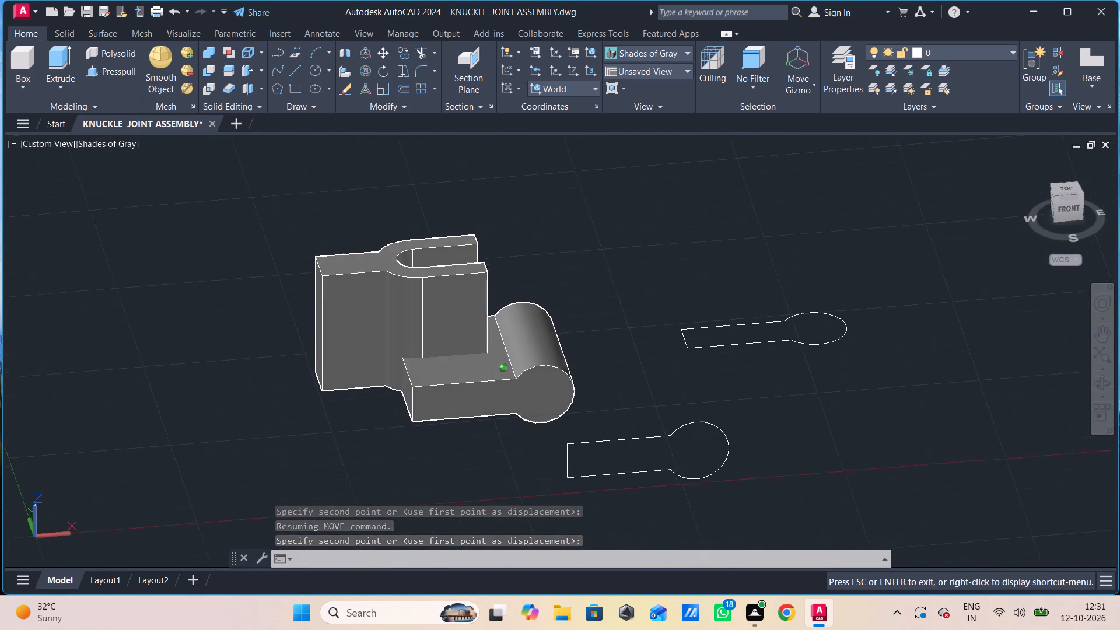
Undo the last move of the eye-end solid.
shift+middle_drag(591, 408, 595, 406)
key(Escape)
key(ctrl+z)
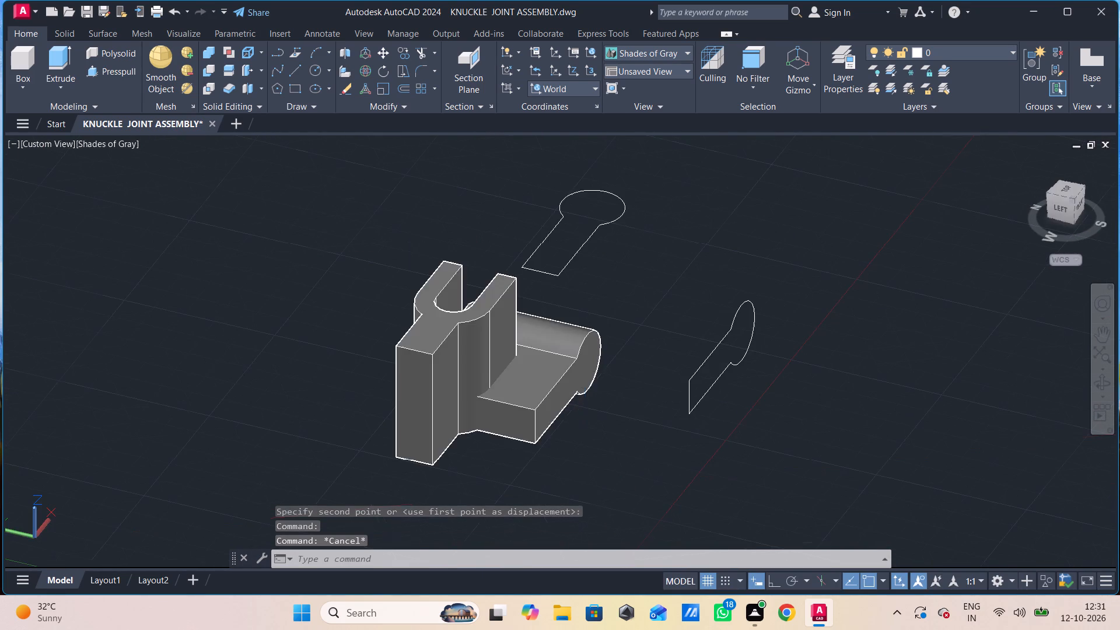
key(ctrl+z)
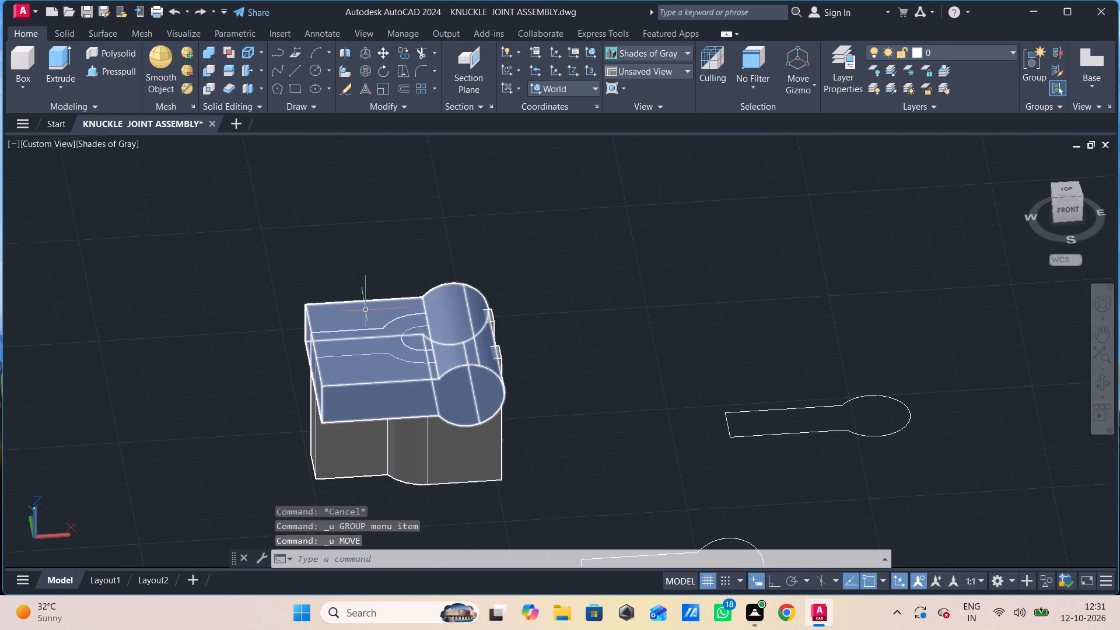
Move the eye-end solid straight down by about 70 from its shank end's lower back corner, to about mid-height of the fork.
click(366, 311)
key(m)
key(space)
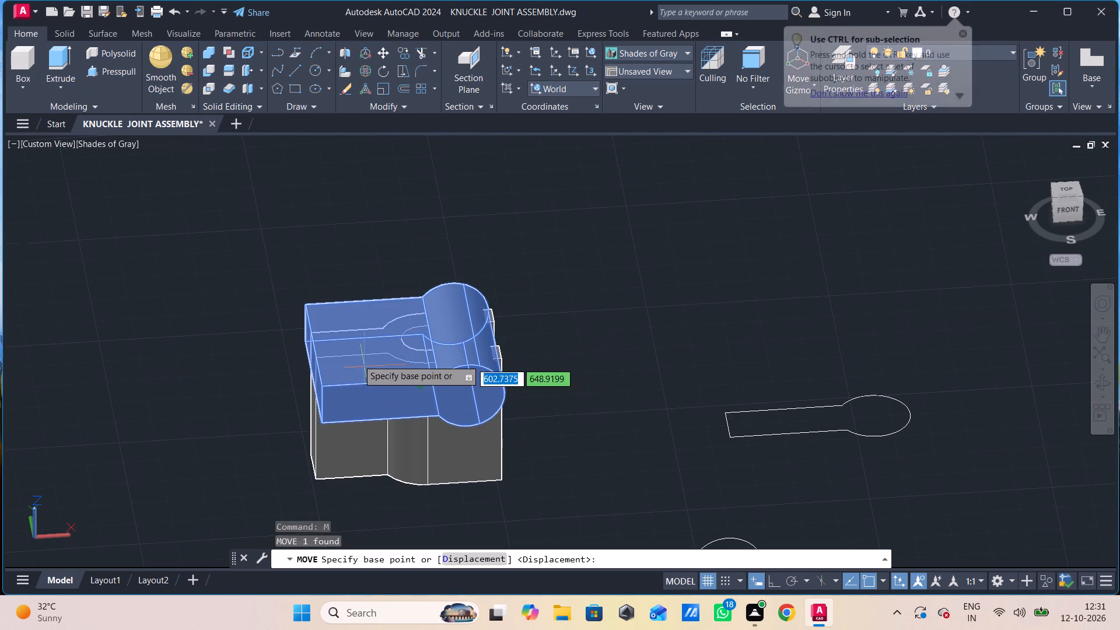
scroll(303, 345, up, 2)
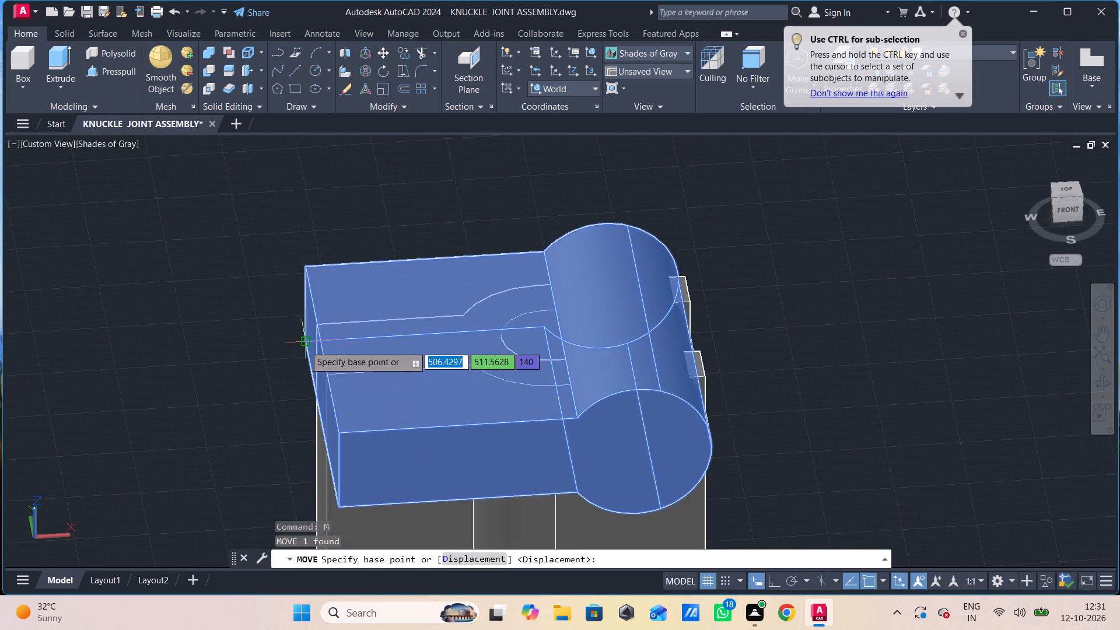
middle_drag(360, 346, 407, 334)
shift+middle_drag(381, 339, 440, 339)
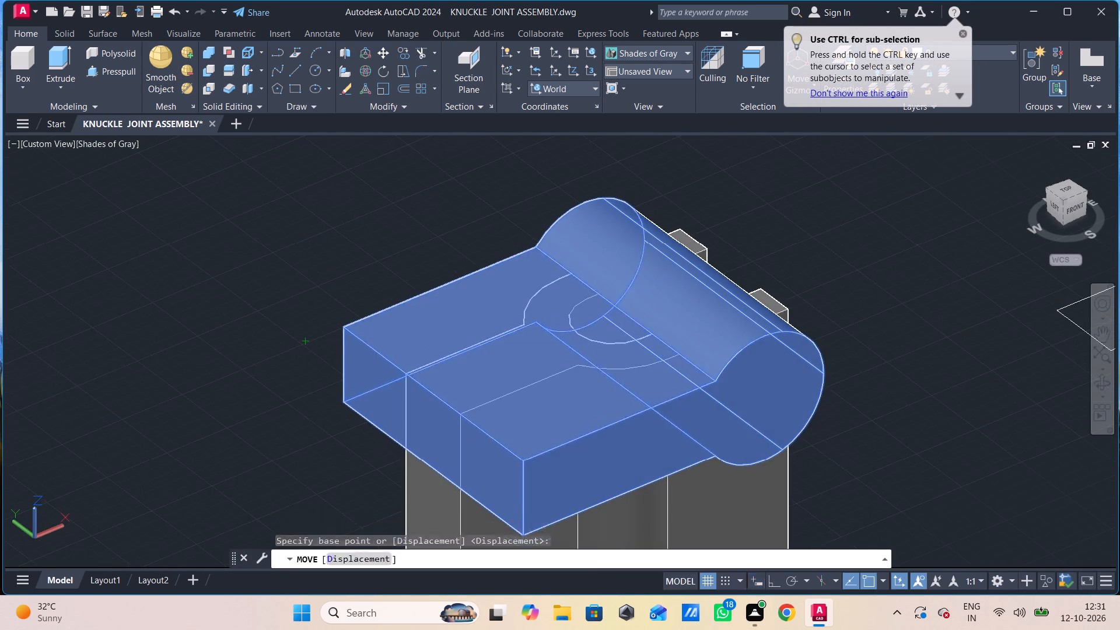
scroll(446, 355, down, 1)
middle_drag(448, 365, 450, 315)
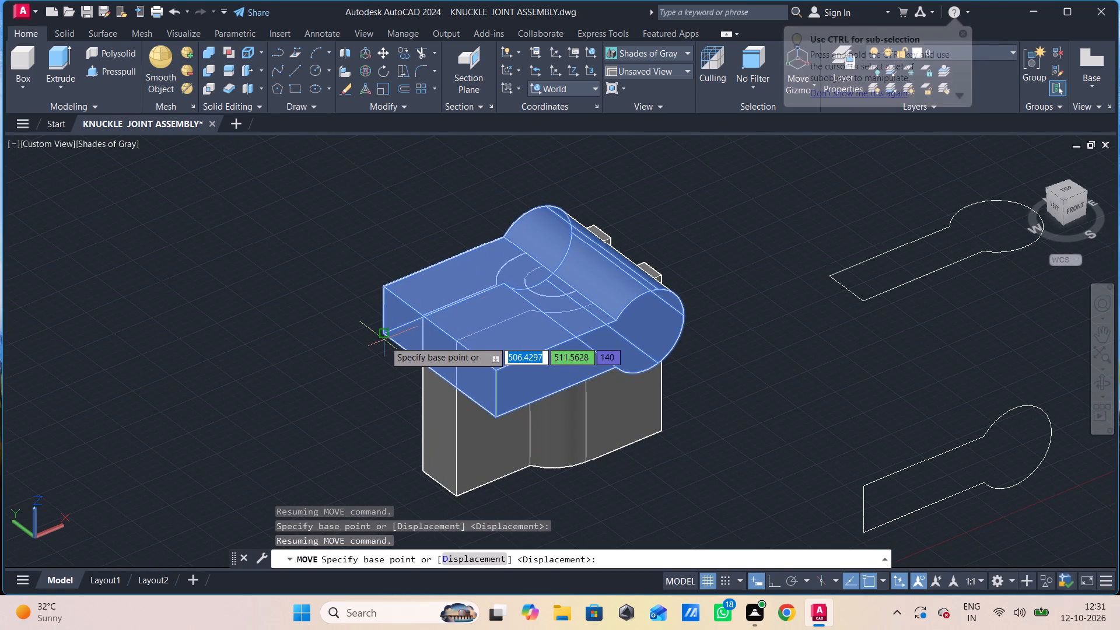
click(385, 337)
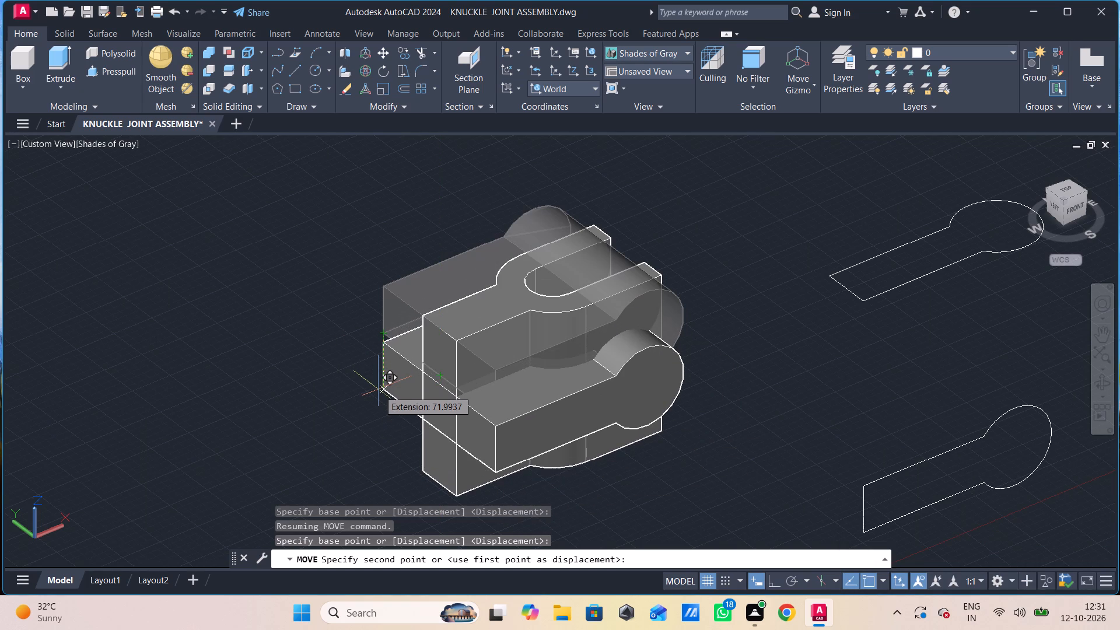
click(379, 386)
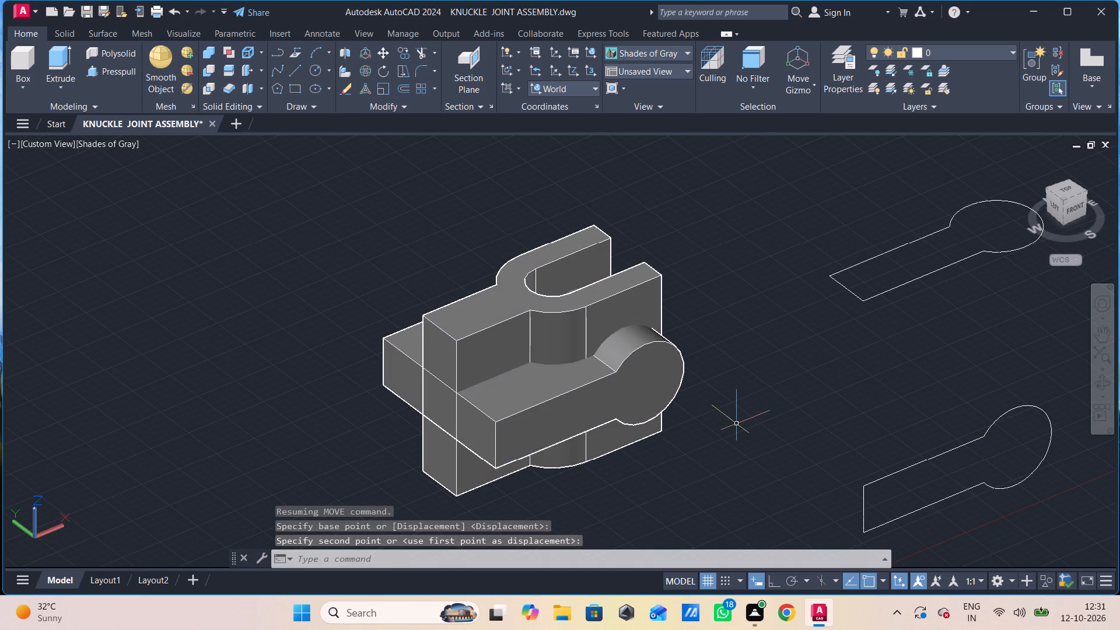
key(Escape)
key(Escape)
key(Escape)
key(Escape)
key(Escape)
key(Escape)
key(Escape)
key(Escape)
key(Escape)
key(Escape)
key(Escape)
key(Escape)
key(Escape)
key(Escape)
key(Escape)
key(Escape)
key(Escape)
key(Escape)
key(Escape)
Intersect the fork solid with the eye-end solid, keeping only their common volume.
middle_drag(740, 439, 724, 429)
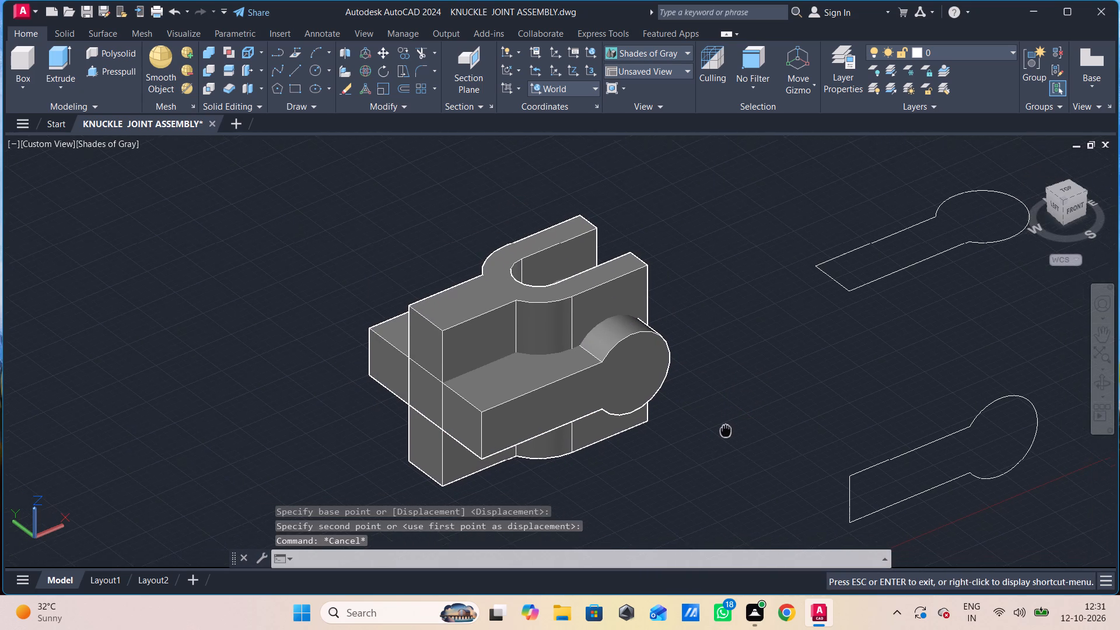
middle_drag(724, 429, 688, 427)
shift+middle_drag(680, 447, 737, 405)
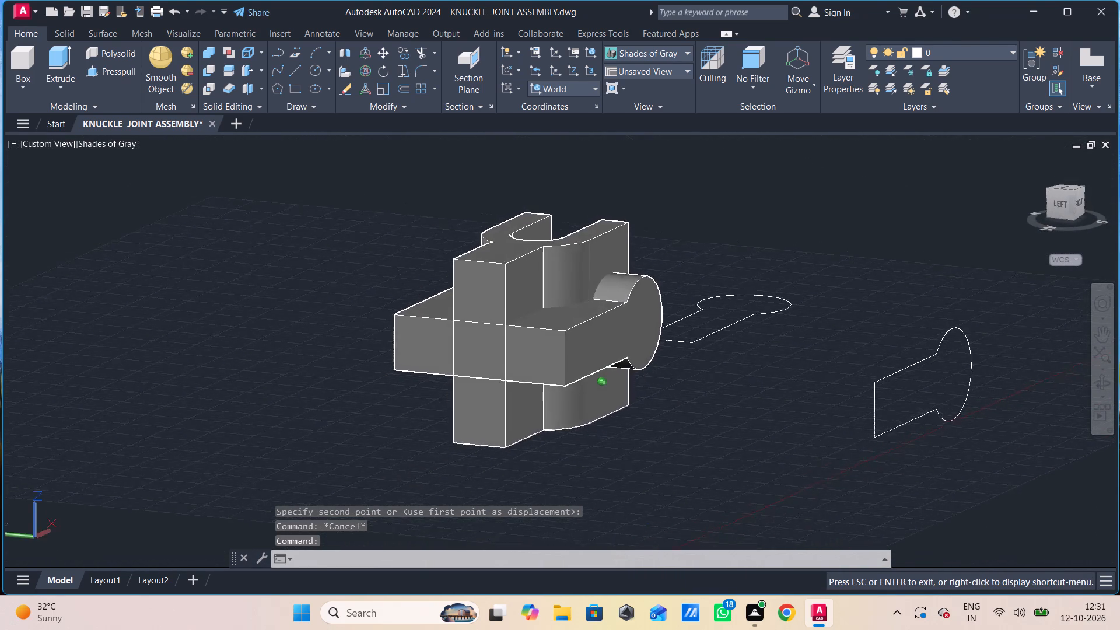
shift+middle_drag(737, 405, 706, 409)
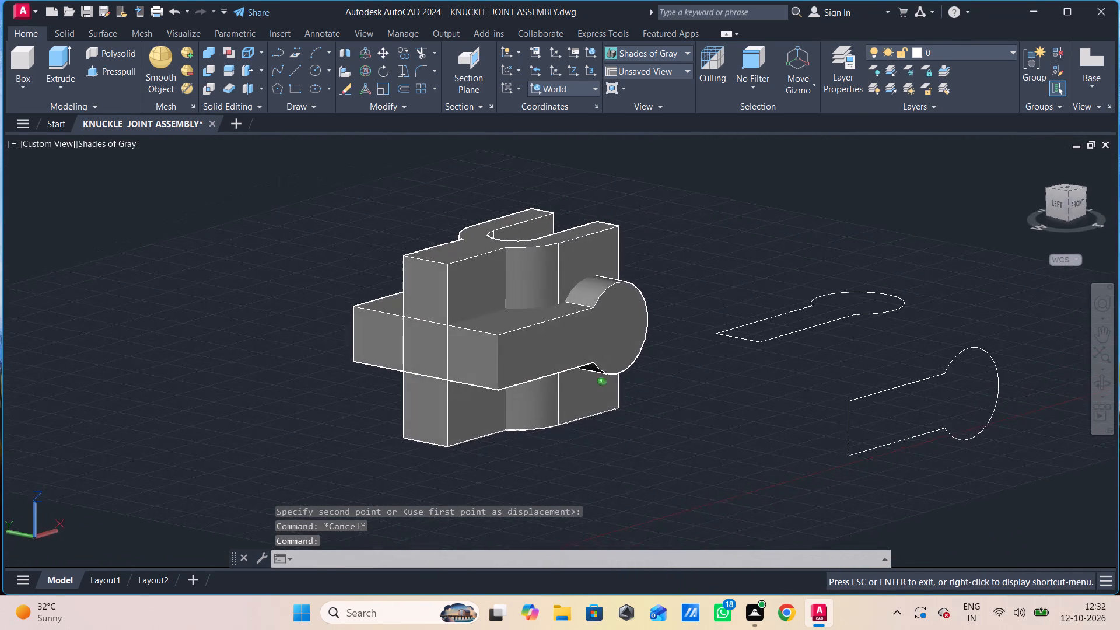
shift+middle_drag(706, 409, 683, 409)
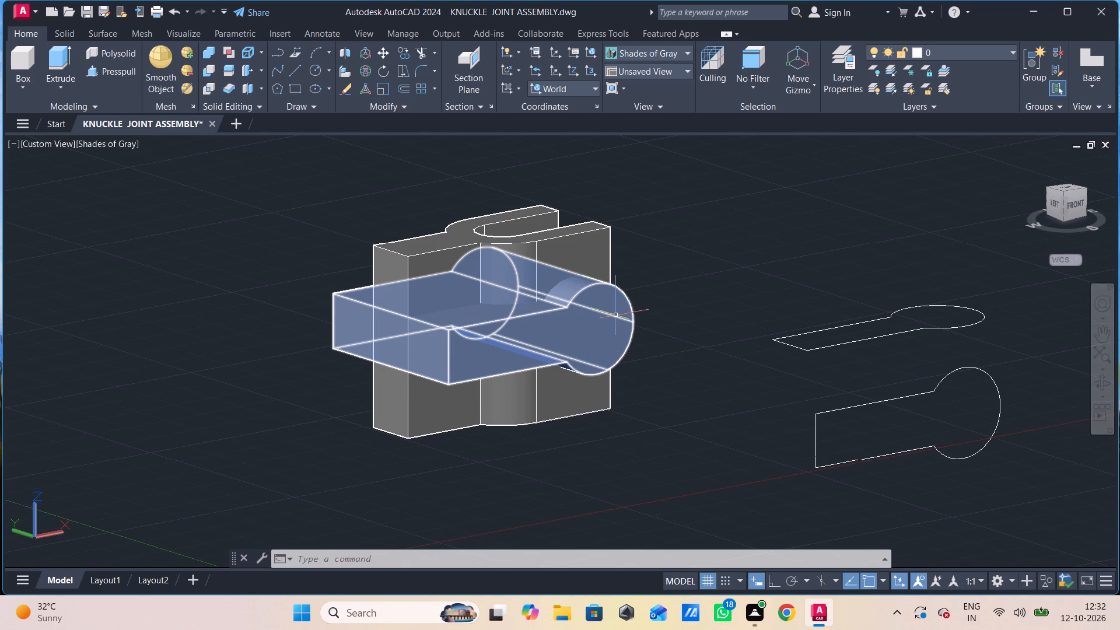
middle_click(647, 309)
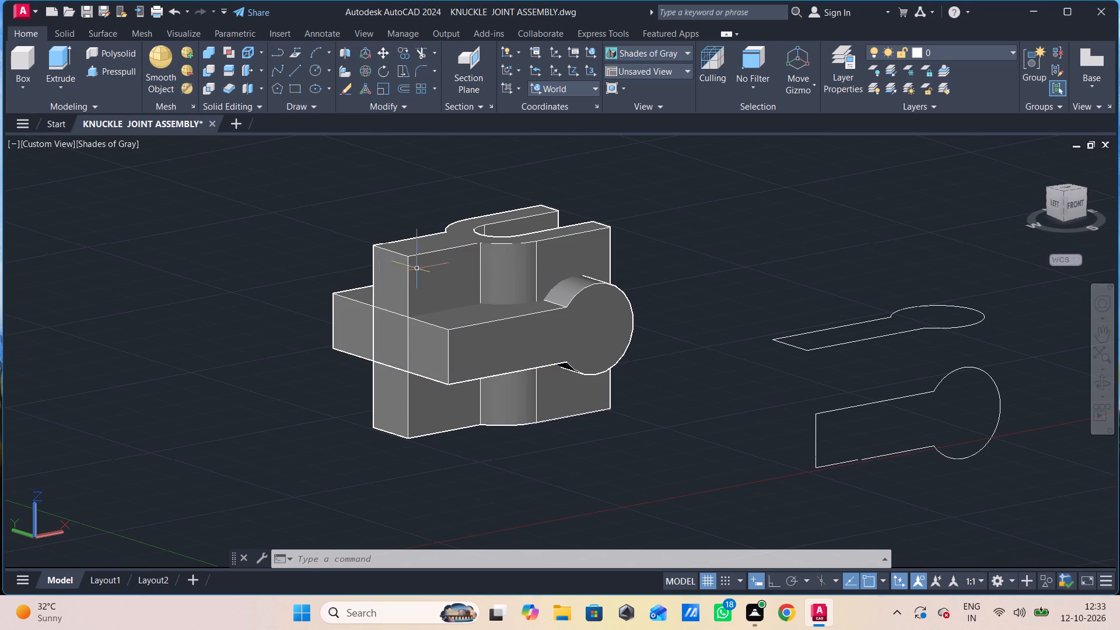
click(211, 52)
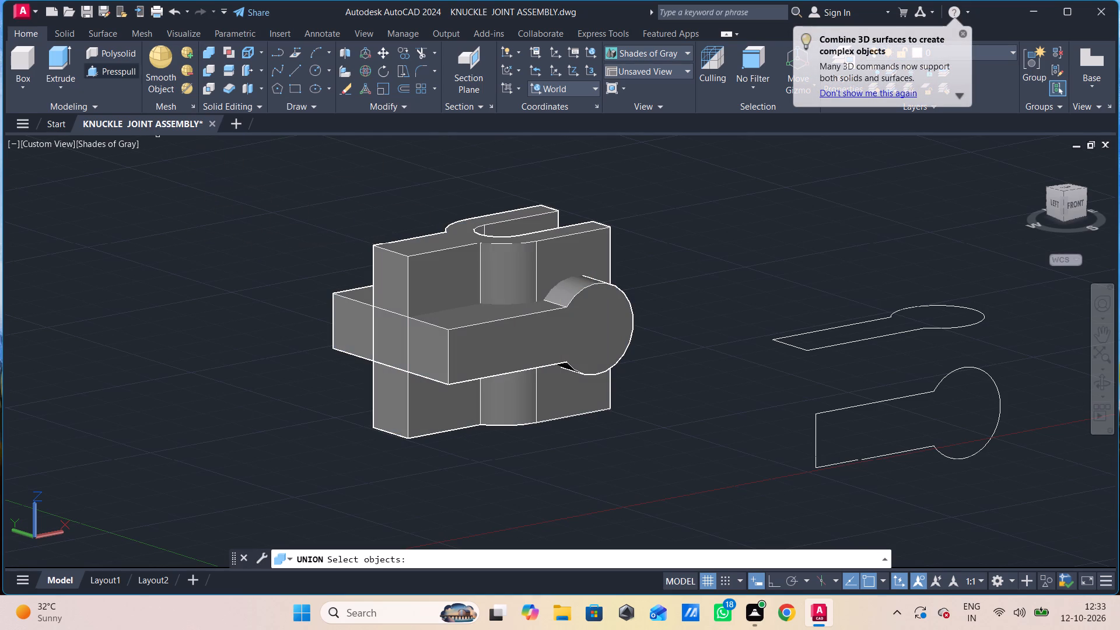
key(Escape)
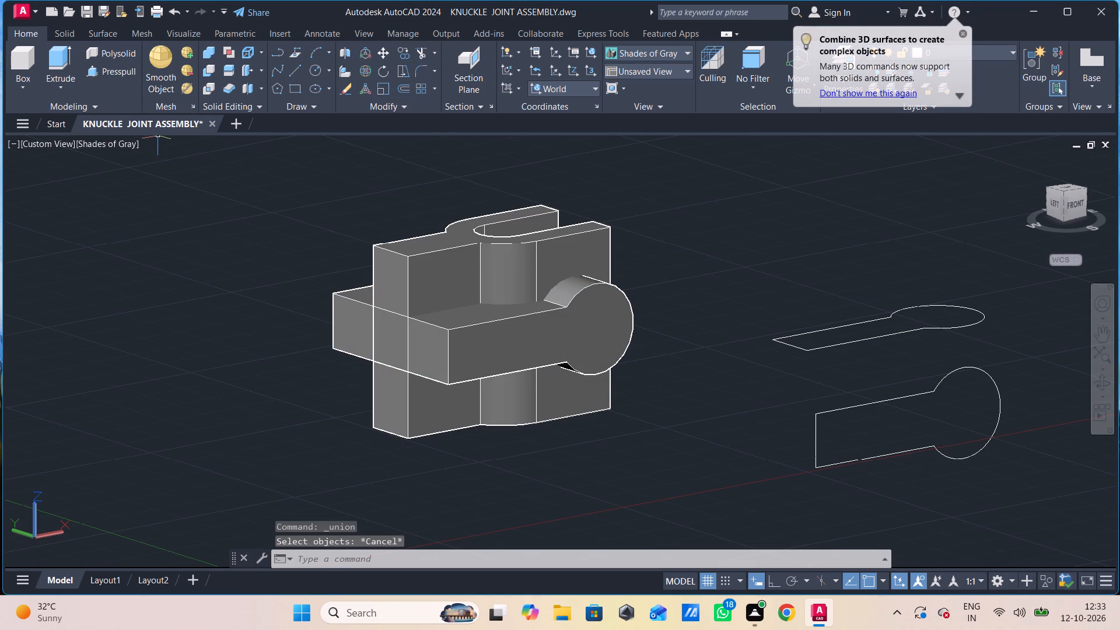
click(205, 86)
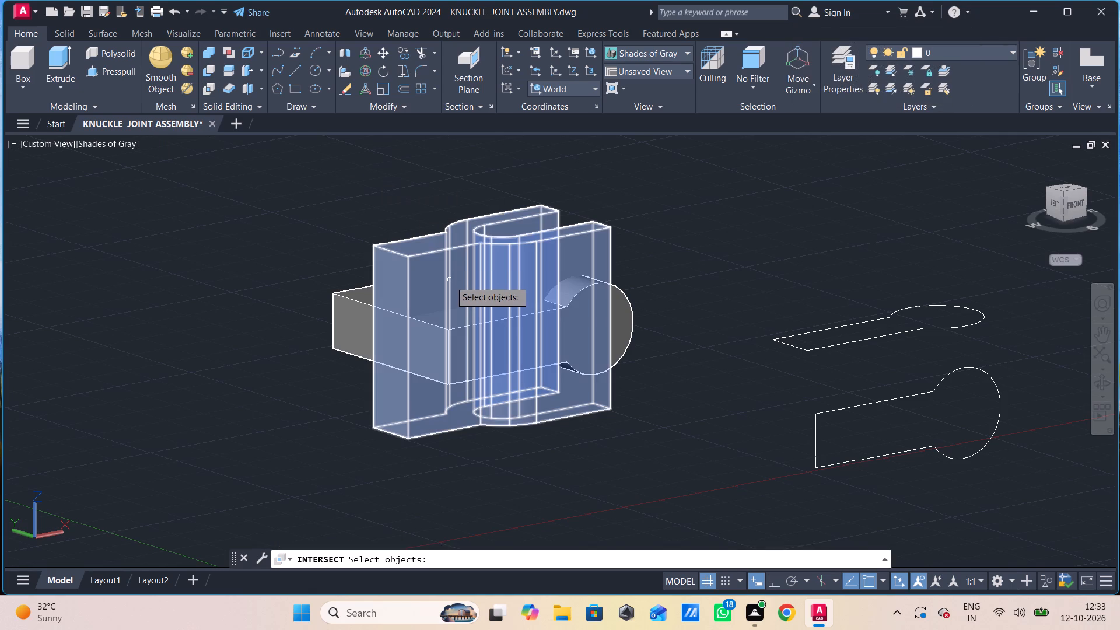
click(451, 277)
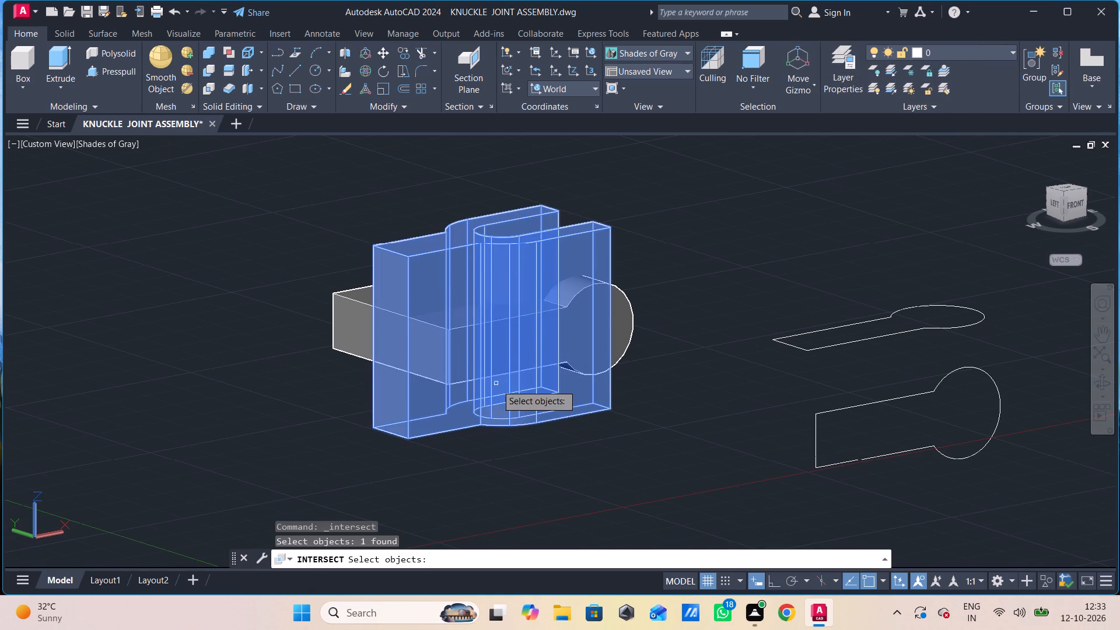
click(626, 323)
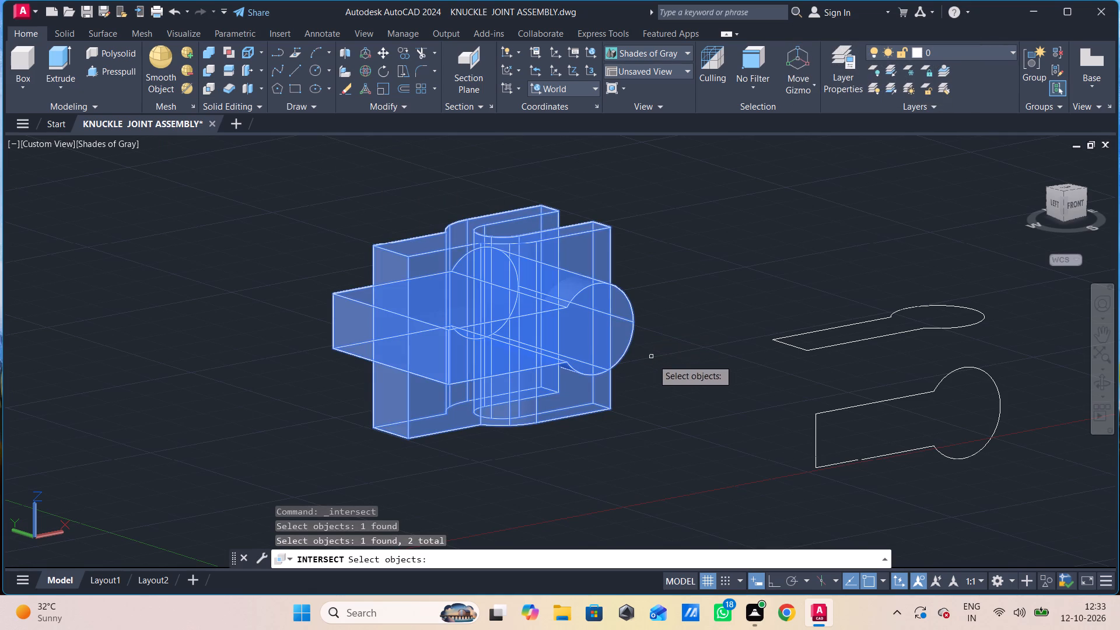
key(Return)
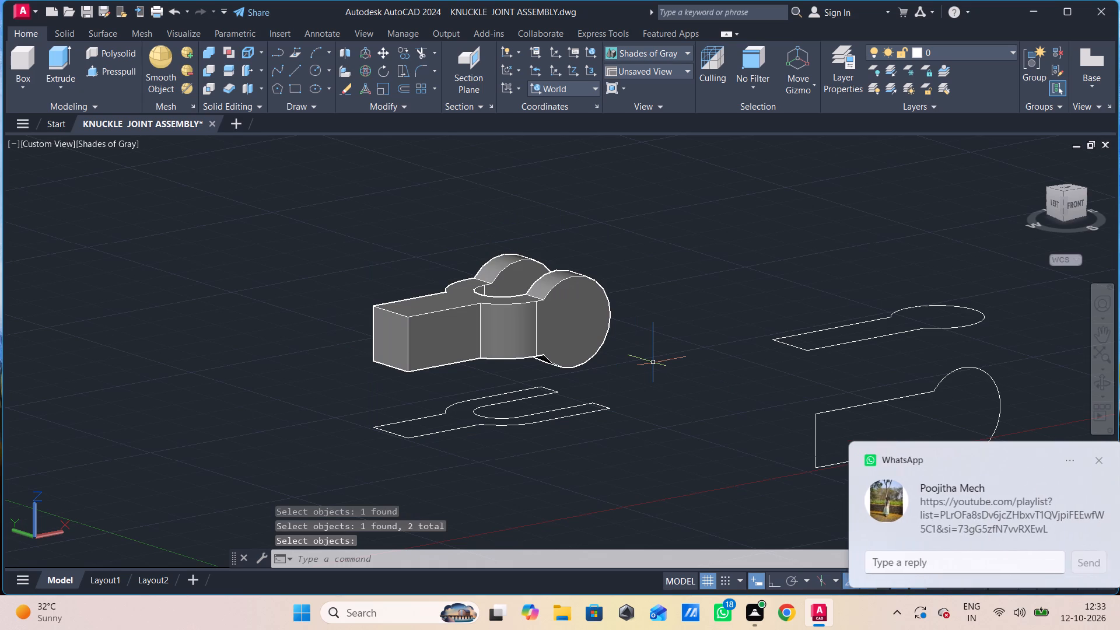
Presspull the separate flat-lying eye-end profile upward by 60 to make it a solid.
shift+middle_drag(653, 363, 566, 392)
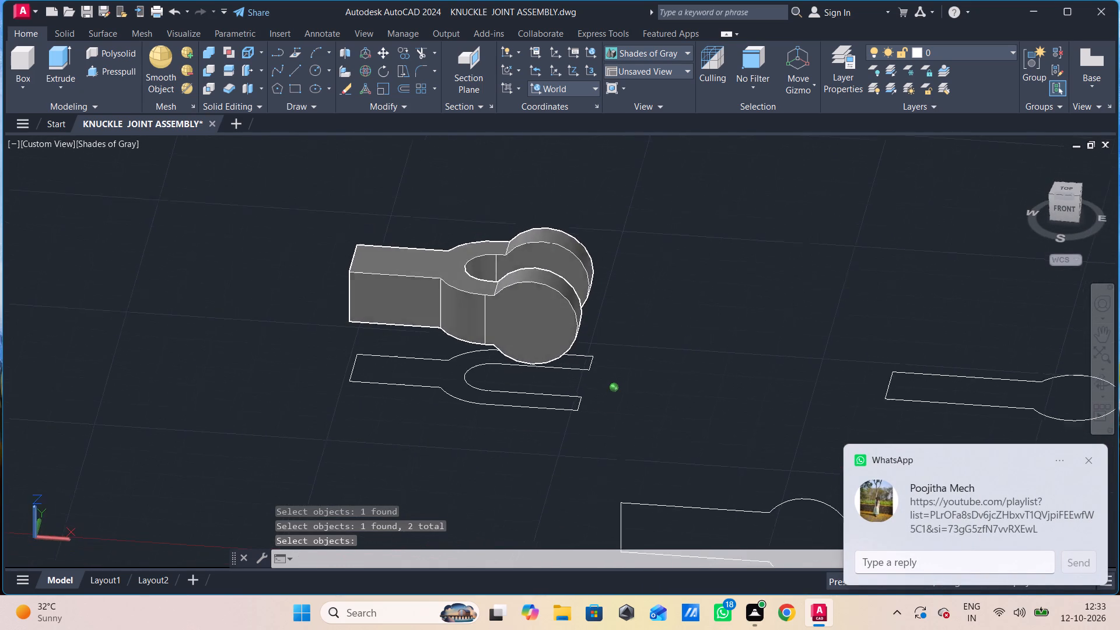
shift+middle_drag(566, 392, 567, 390)
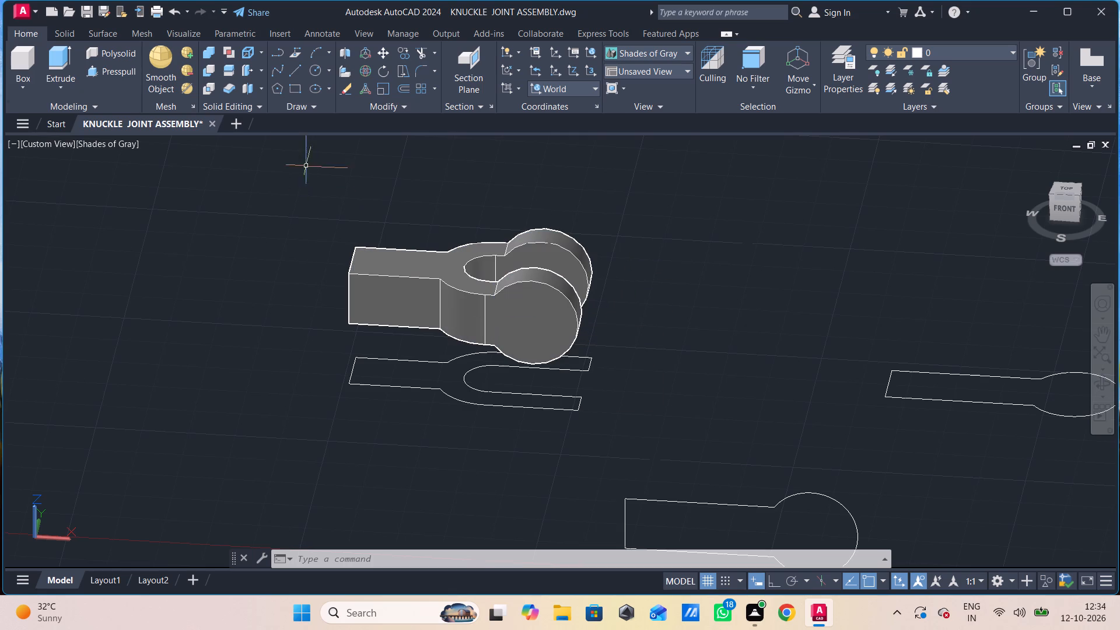
click(114, 72)
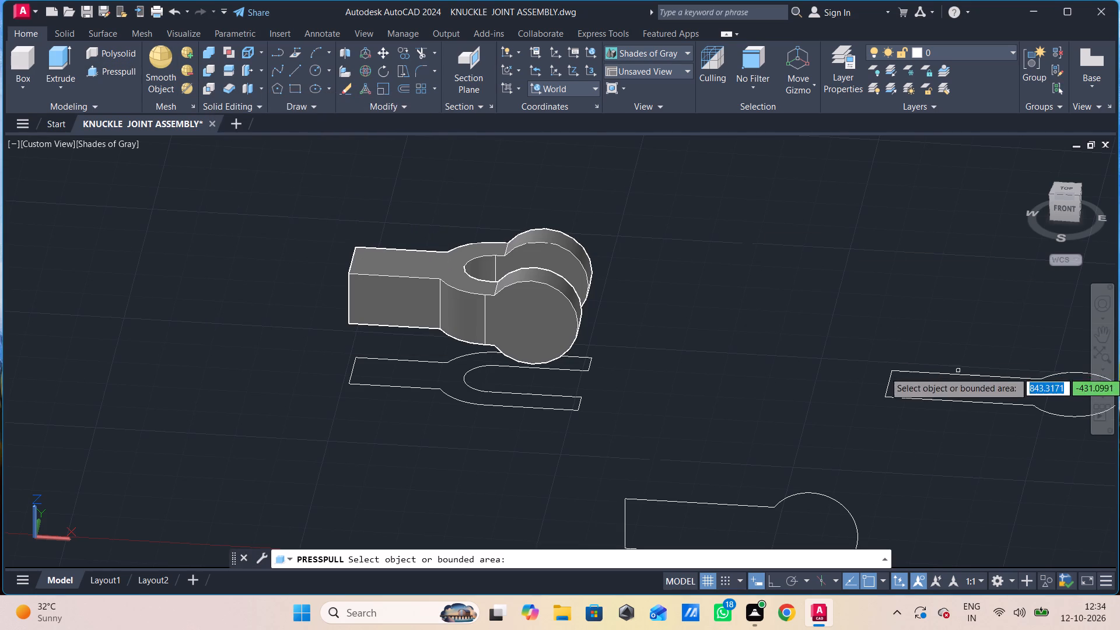
middle_drag(957, 372, 801, 384)
click(795, 408)
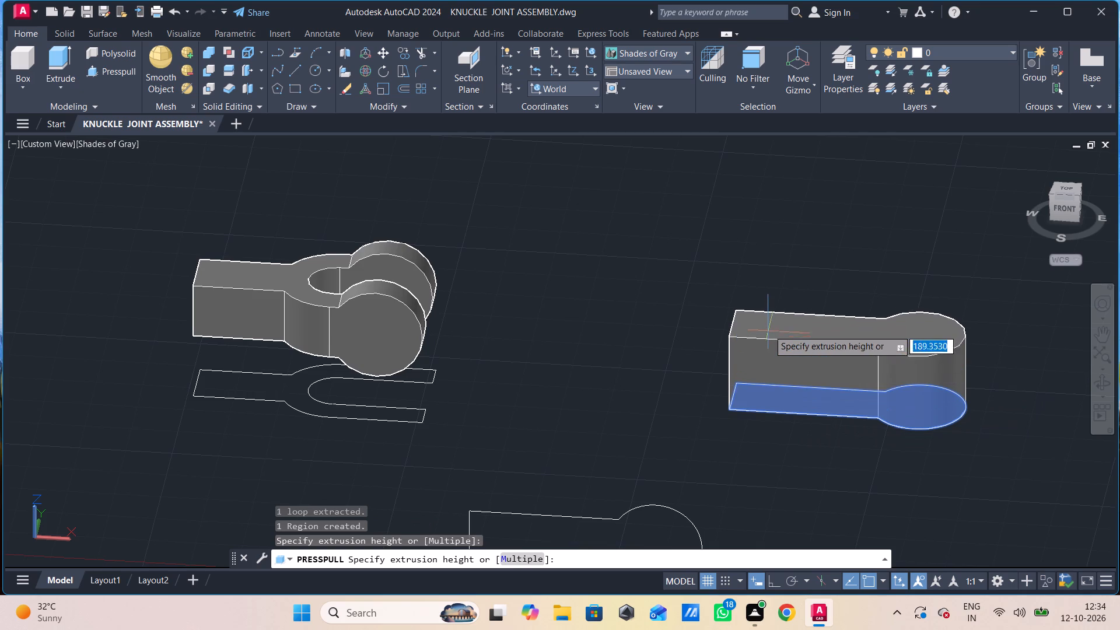
text(60)
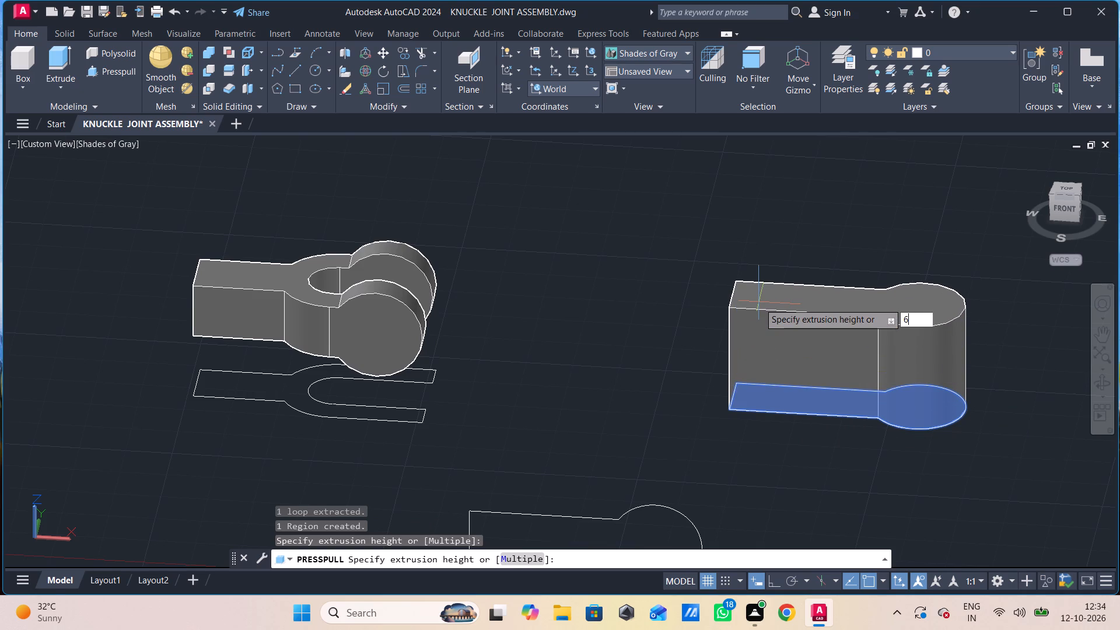
key(Return)
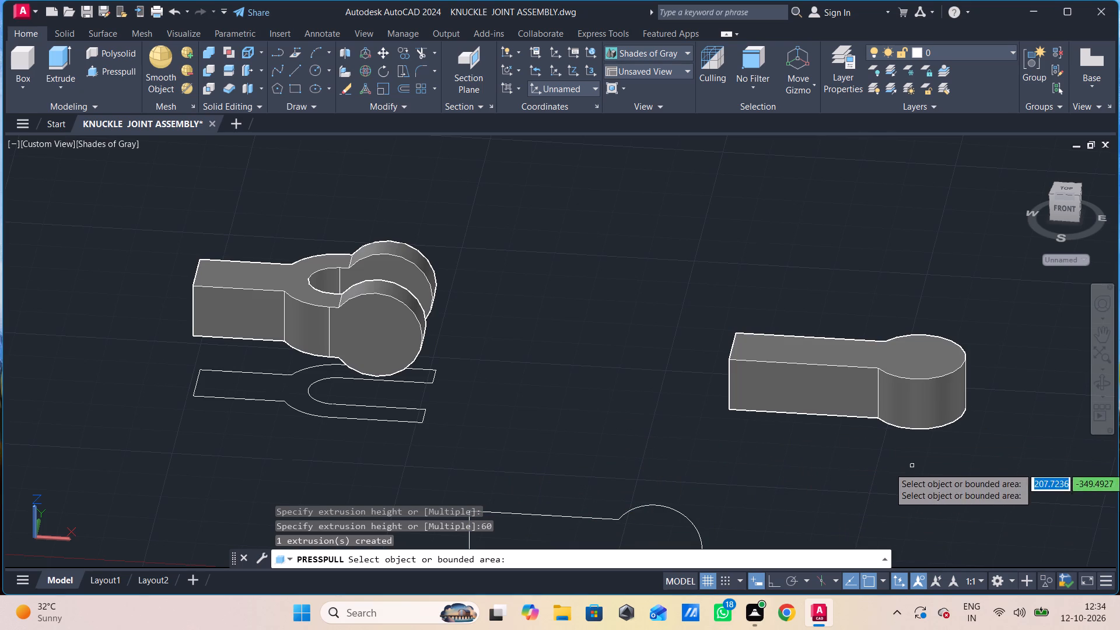
key(Escape)
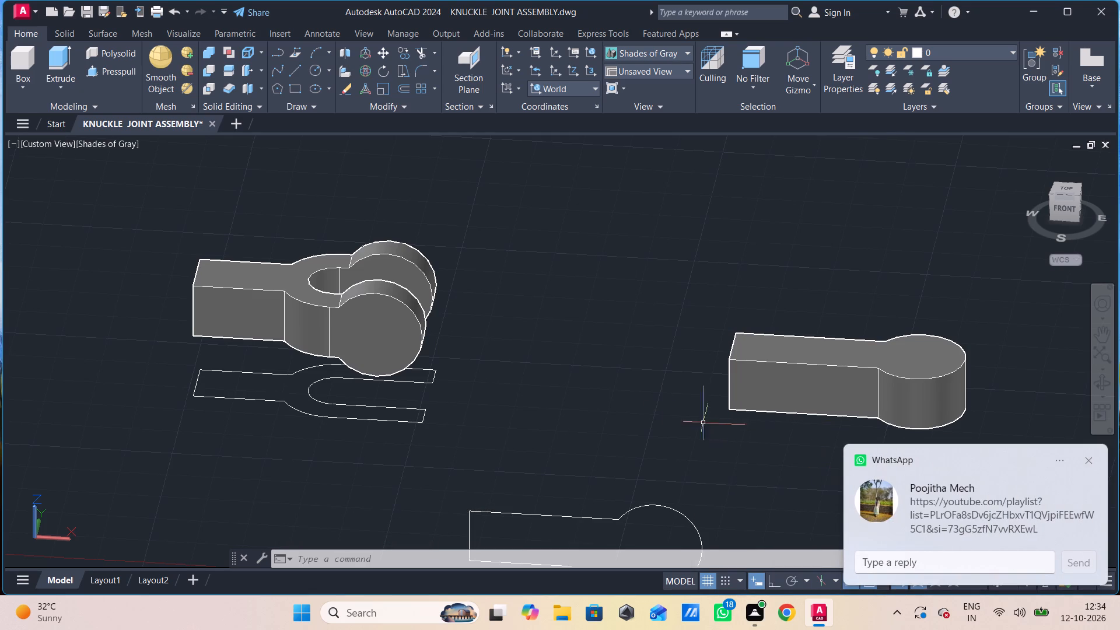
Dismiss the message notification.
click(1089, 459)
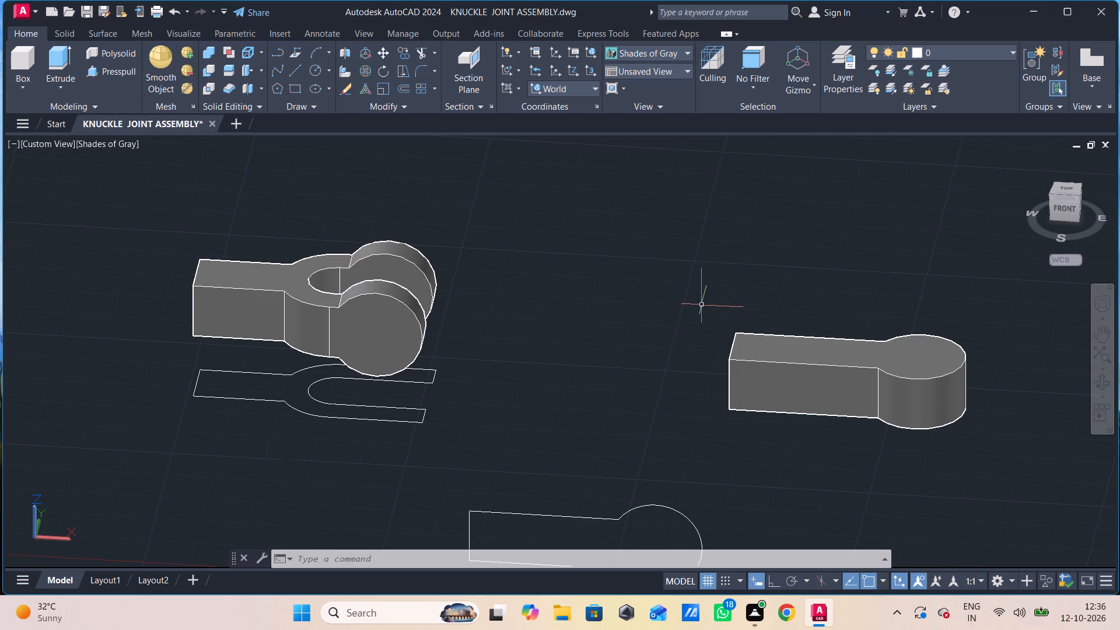
Start an edge fillet and select the four edges where the fork's two rounded lobes meet its body, above and below.
text(fi)
key(i)
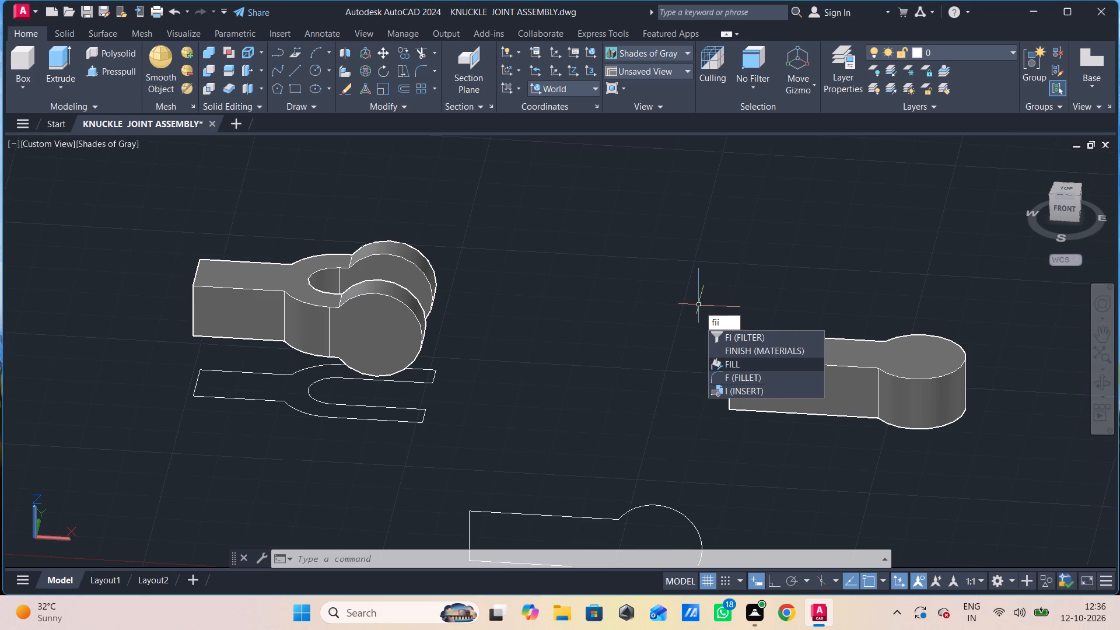
key(BackSpace)
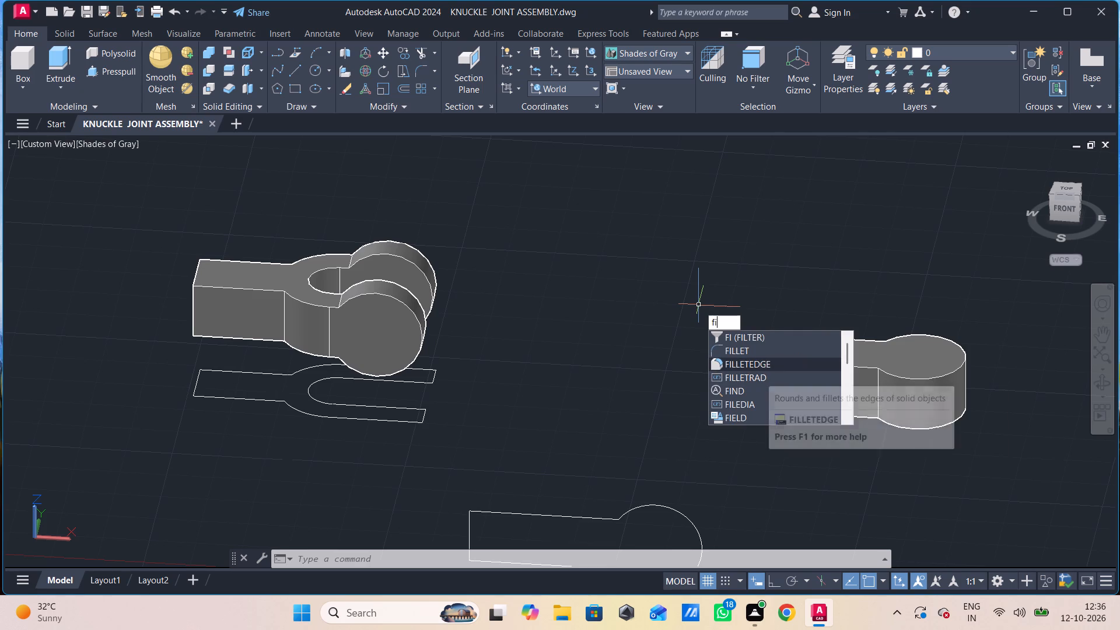
click(765, 367)
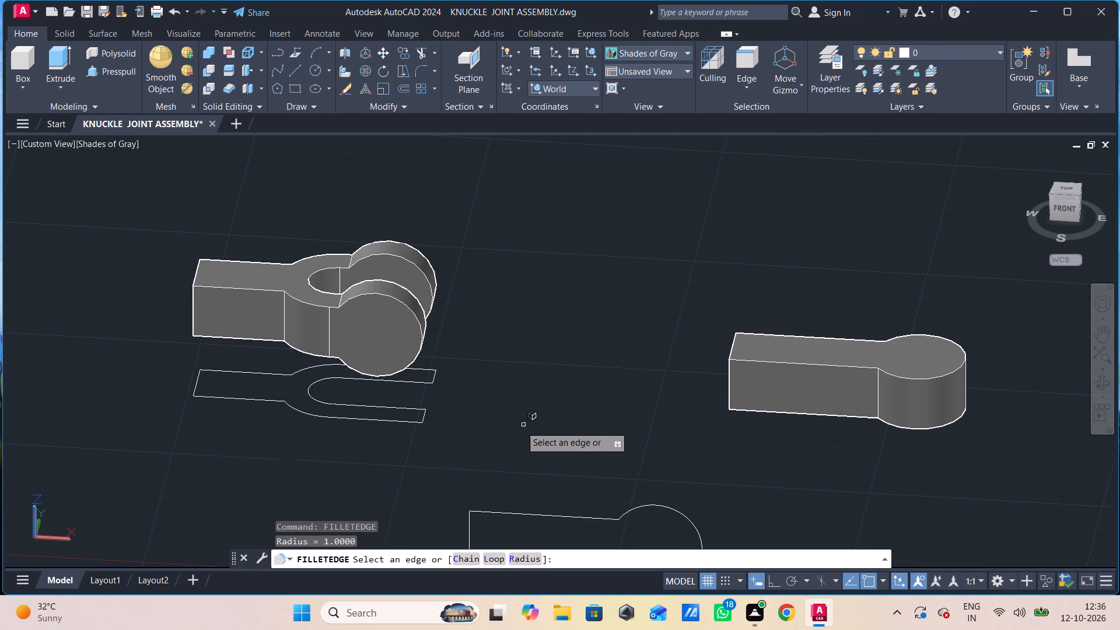
middle_drag(335, 297, 335, 297)
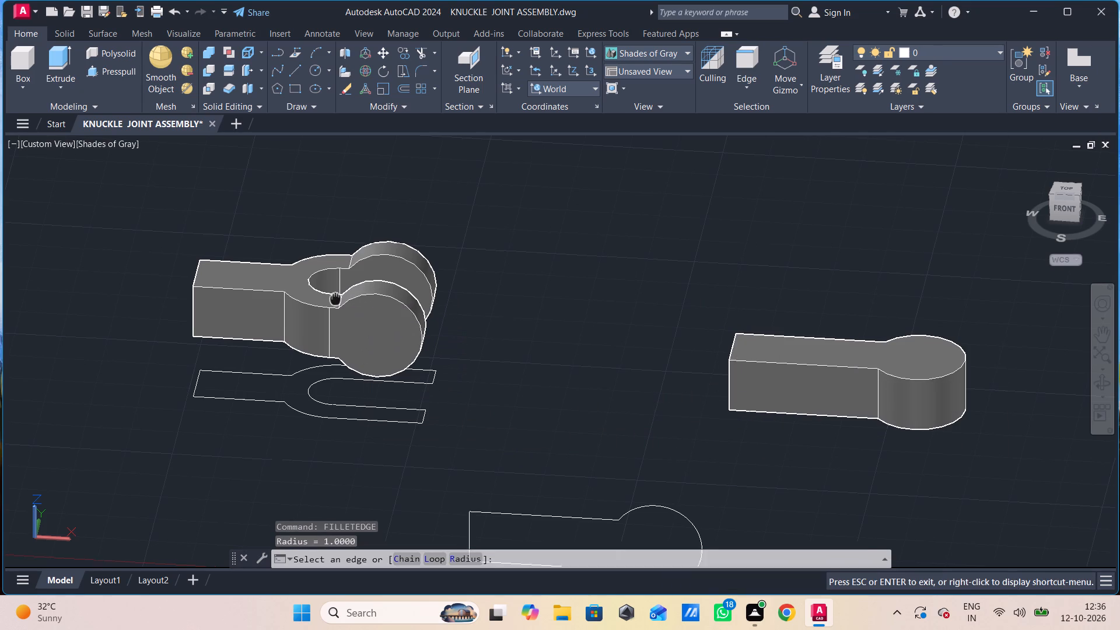
middle_drag(335, 297, 331, 360)
middle_click(331, 360)
shift+middle_drag(331, 360, 383, 372)
middle_drag(336, 390, 335, 359)
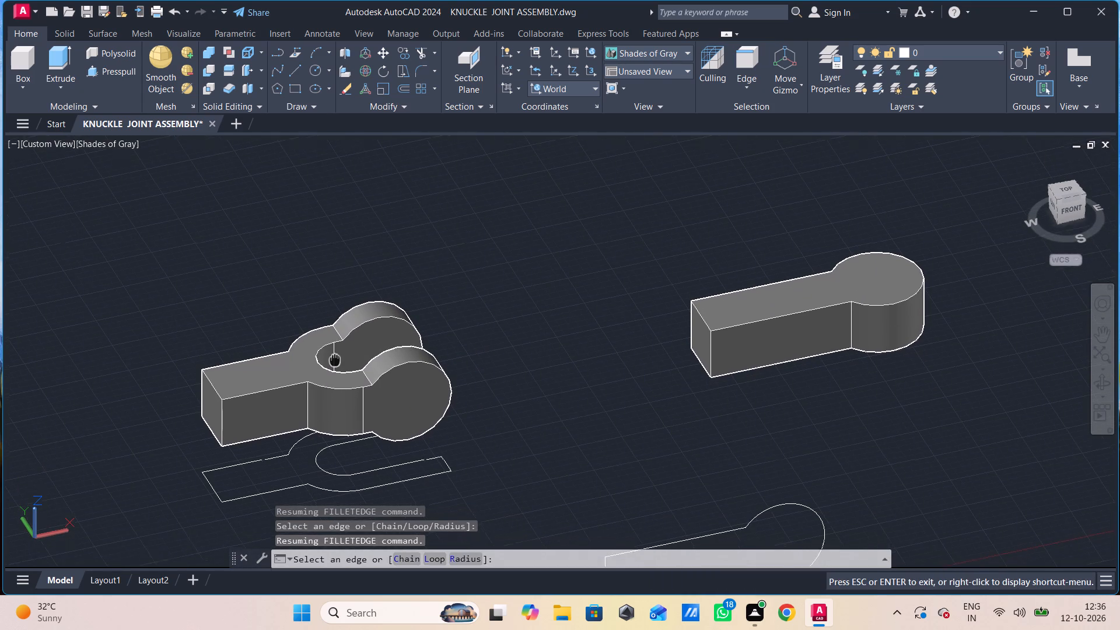
middle_drag(335, 359, 334, 355)
scroll(352, 306, up, 2)
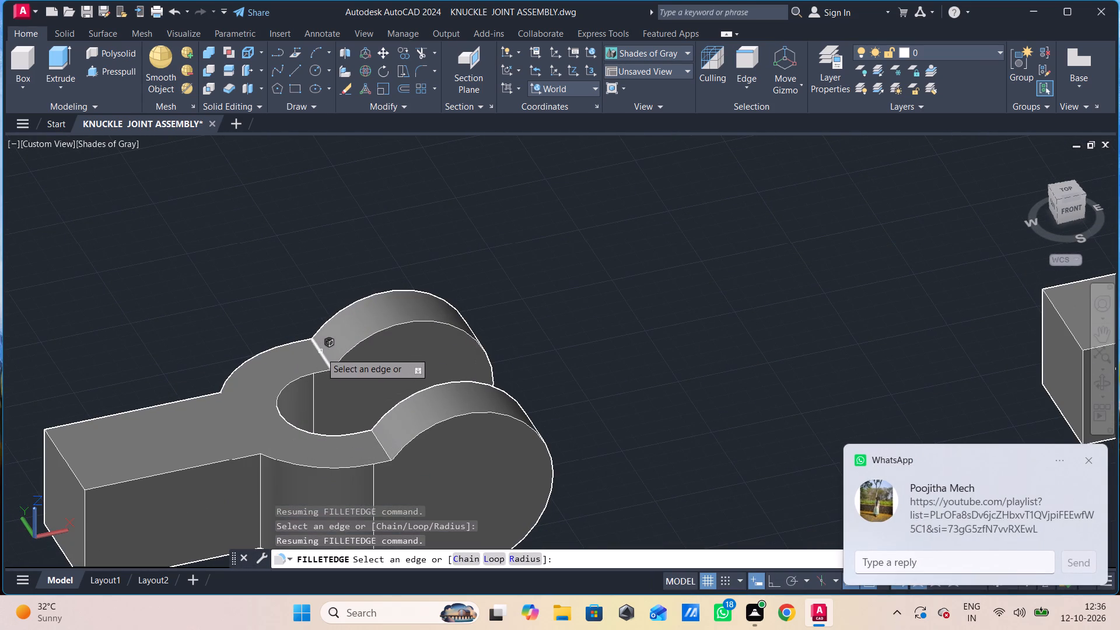
click(321, 352)
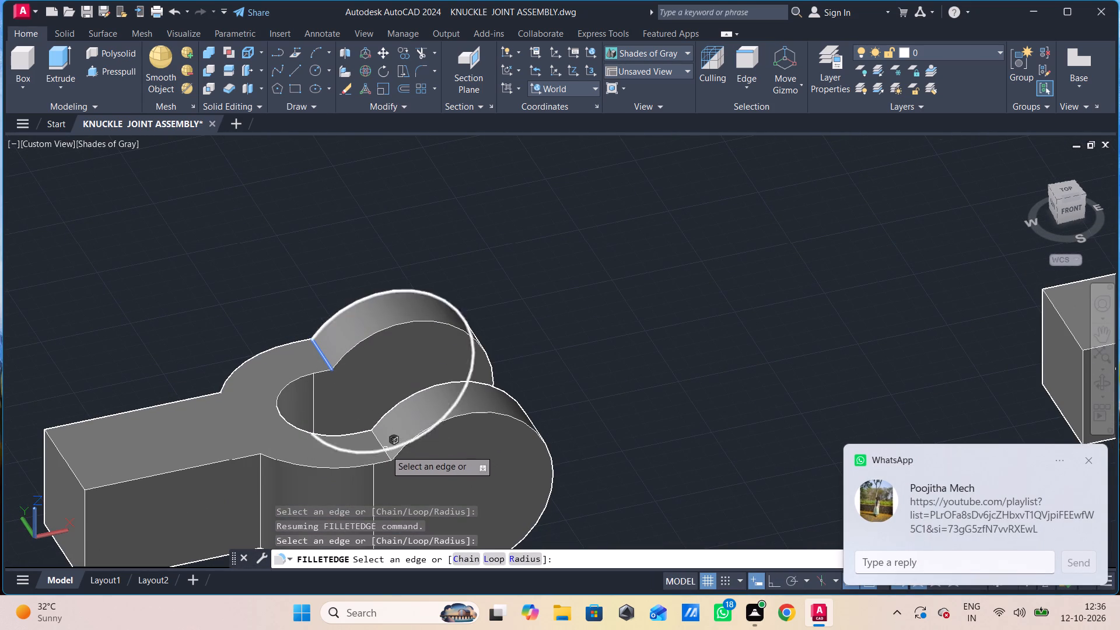
click(384, 450)
middle_drag(390, 486, 387, 444)
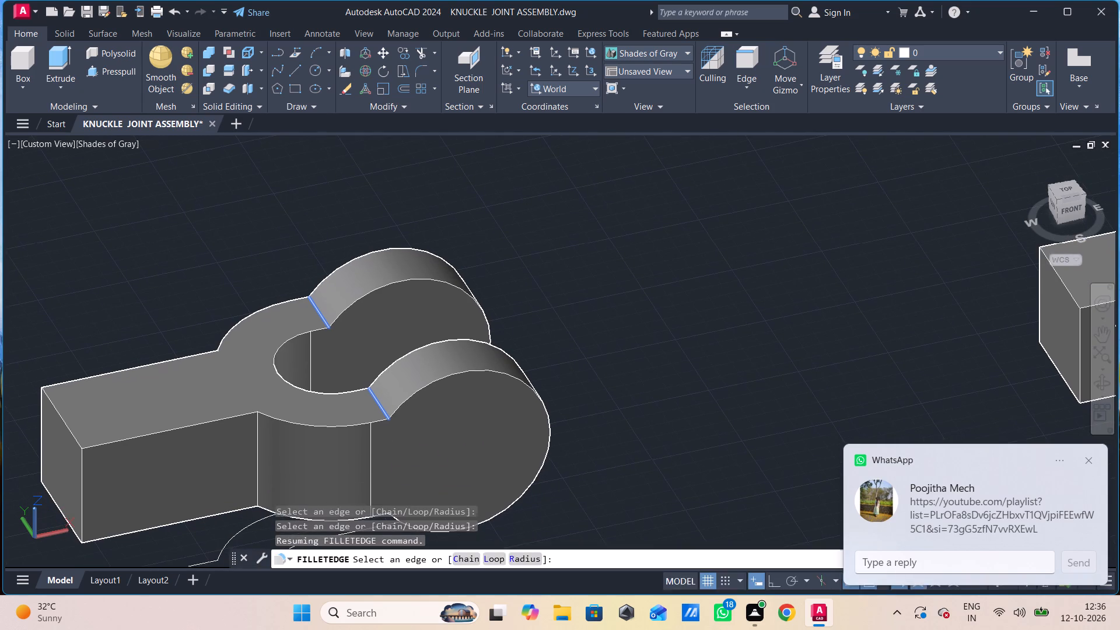
shift+middle_drag(379, 469, 402, 328)
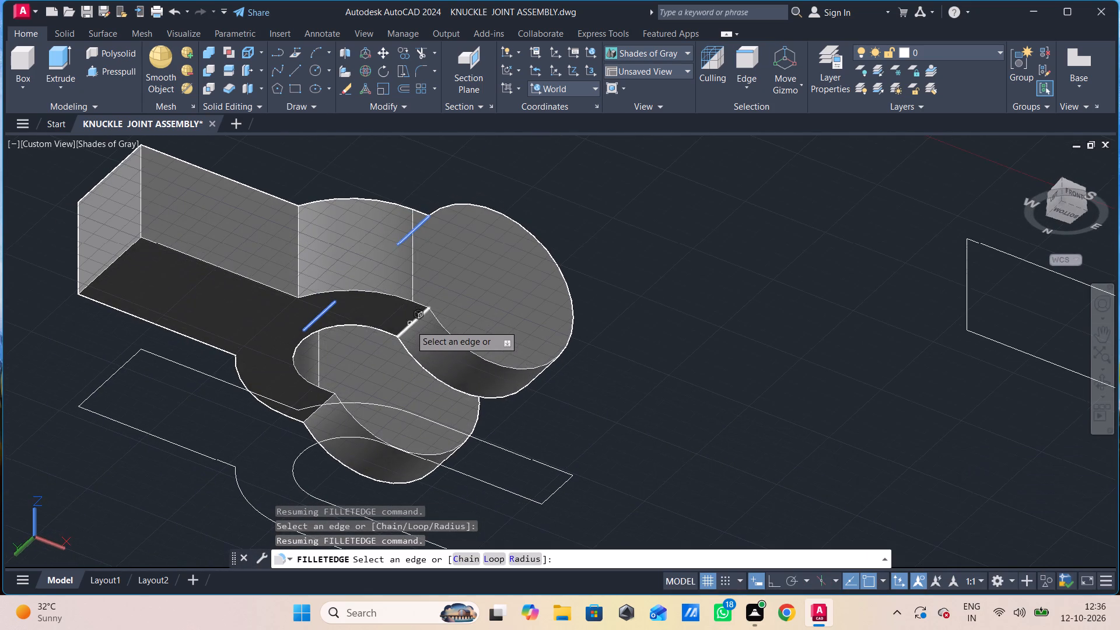
click(412, 326)
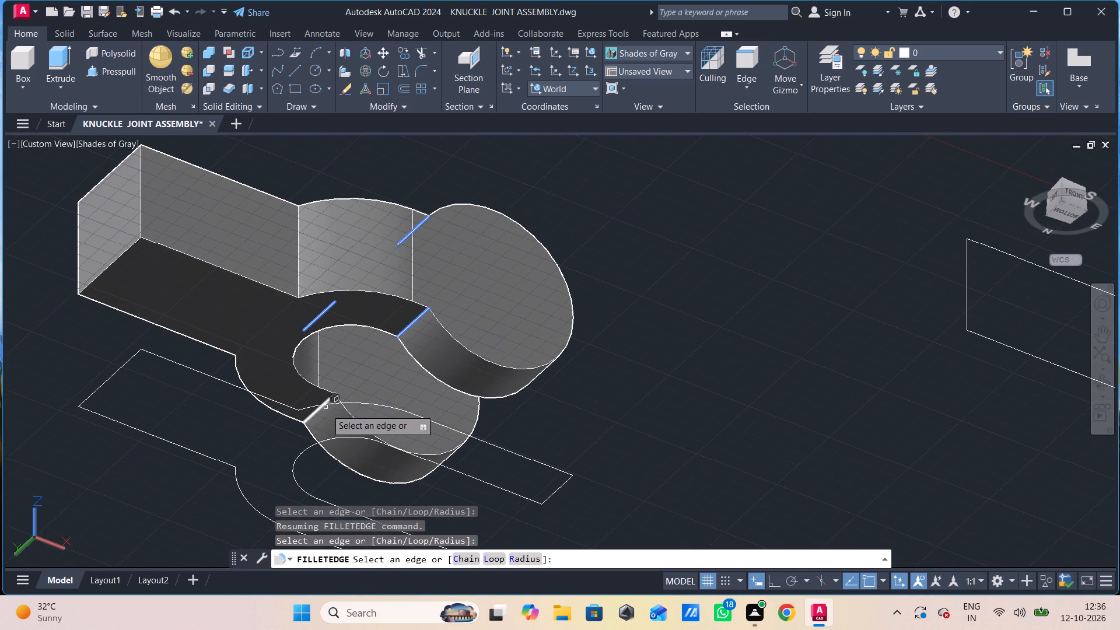
click(320, 411)
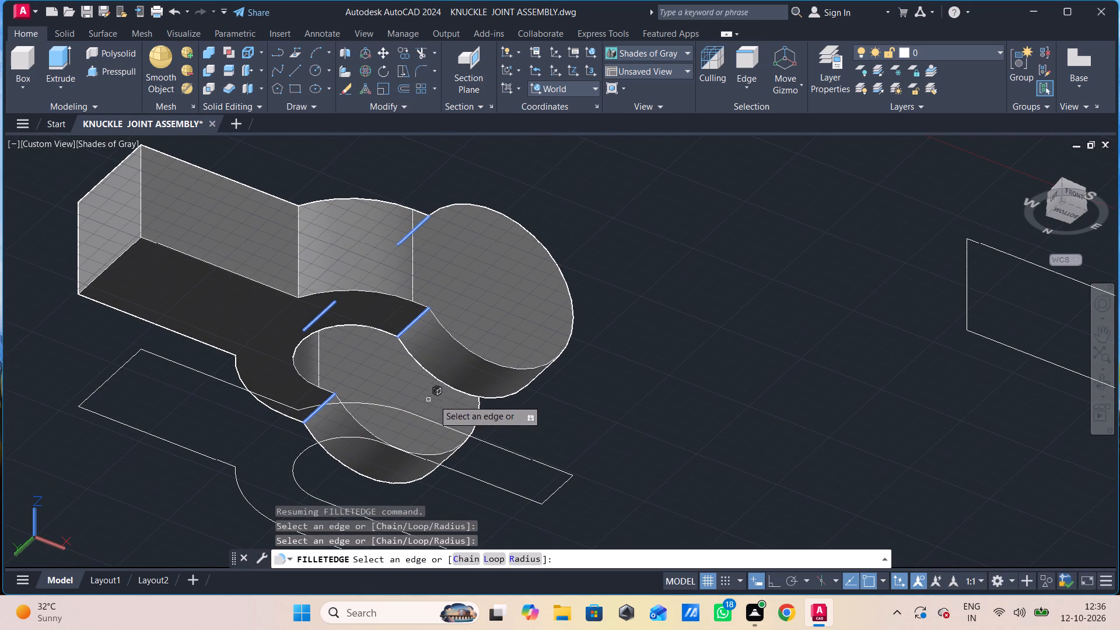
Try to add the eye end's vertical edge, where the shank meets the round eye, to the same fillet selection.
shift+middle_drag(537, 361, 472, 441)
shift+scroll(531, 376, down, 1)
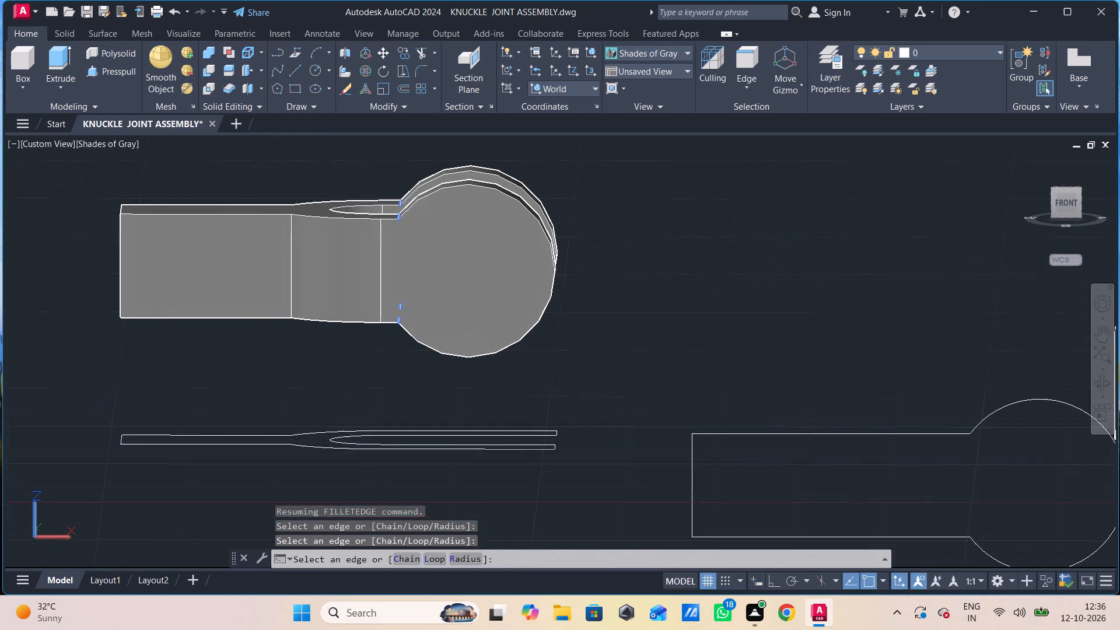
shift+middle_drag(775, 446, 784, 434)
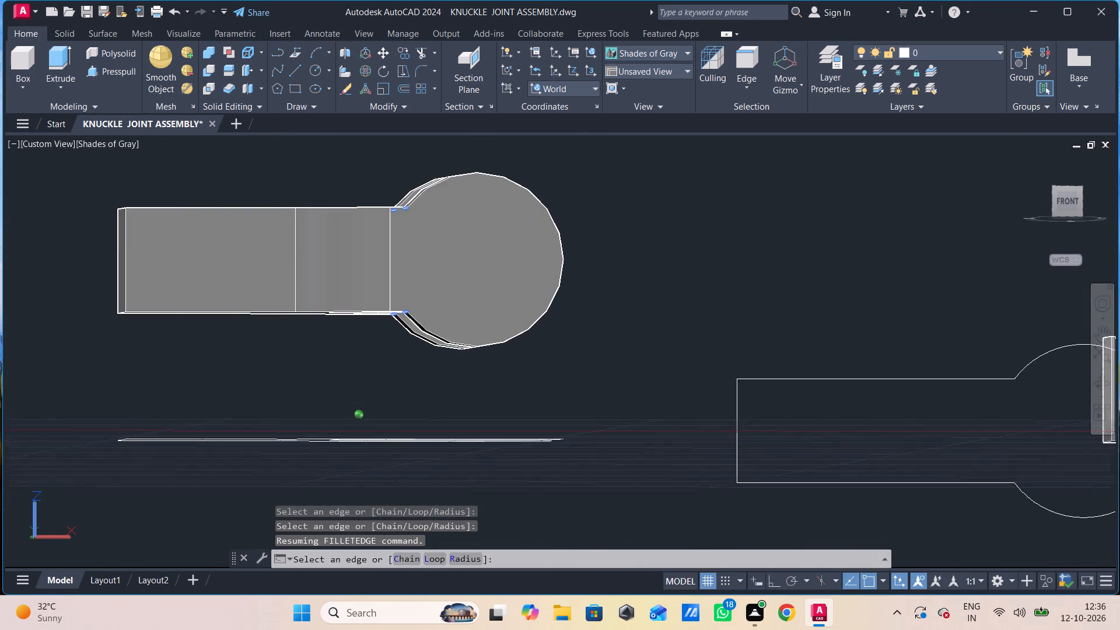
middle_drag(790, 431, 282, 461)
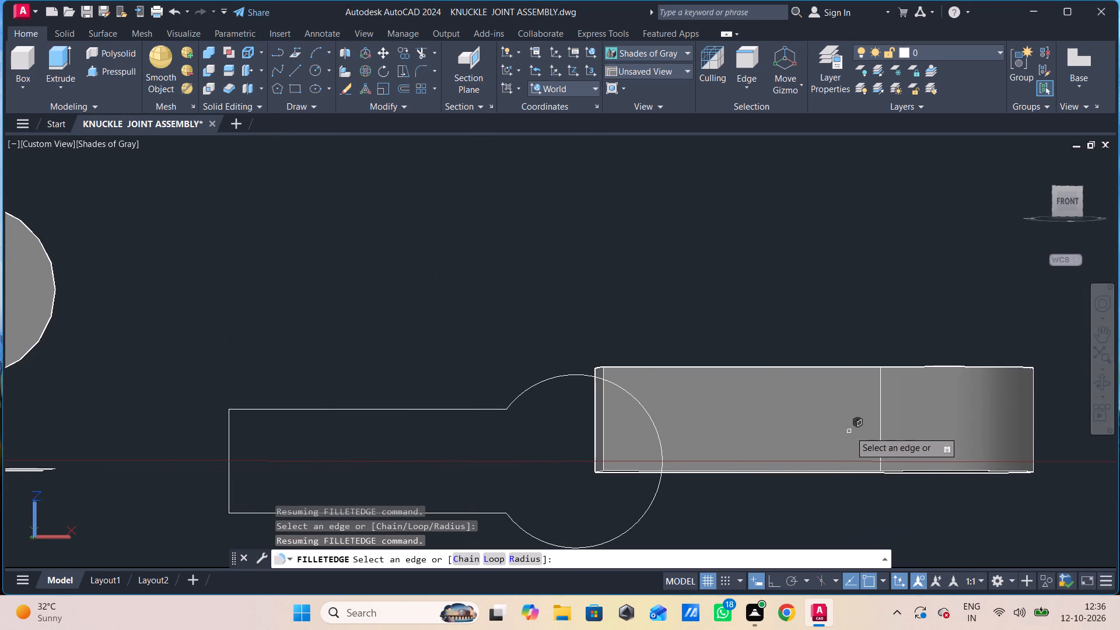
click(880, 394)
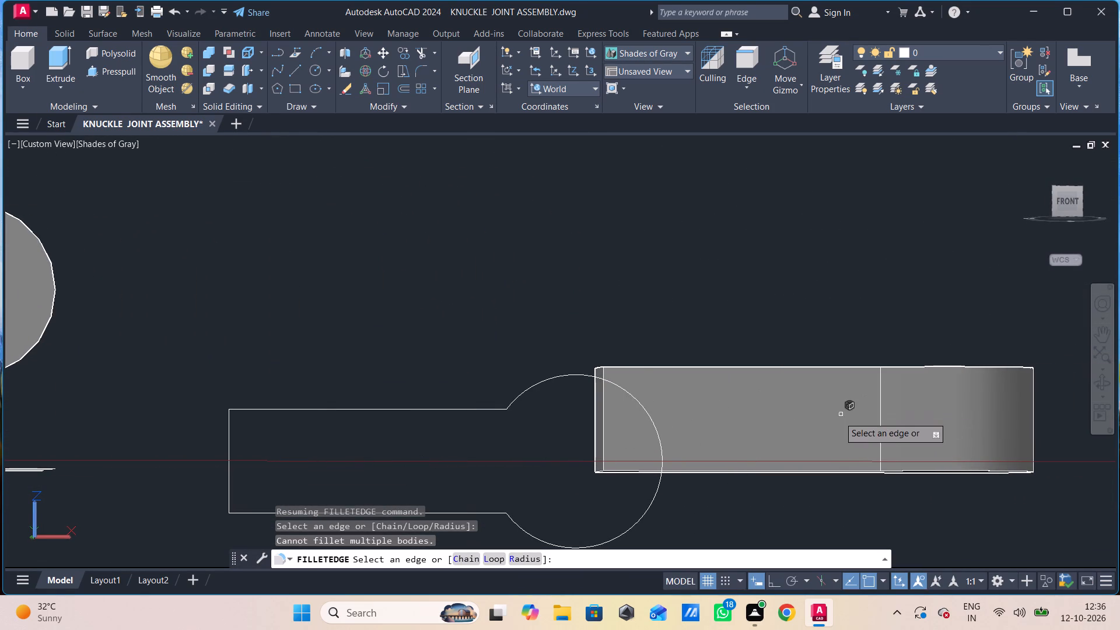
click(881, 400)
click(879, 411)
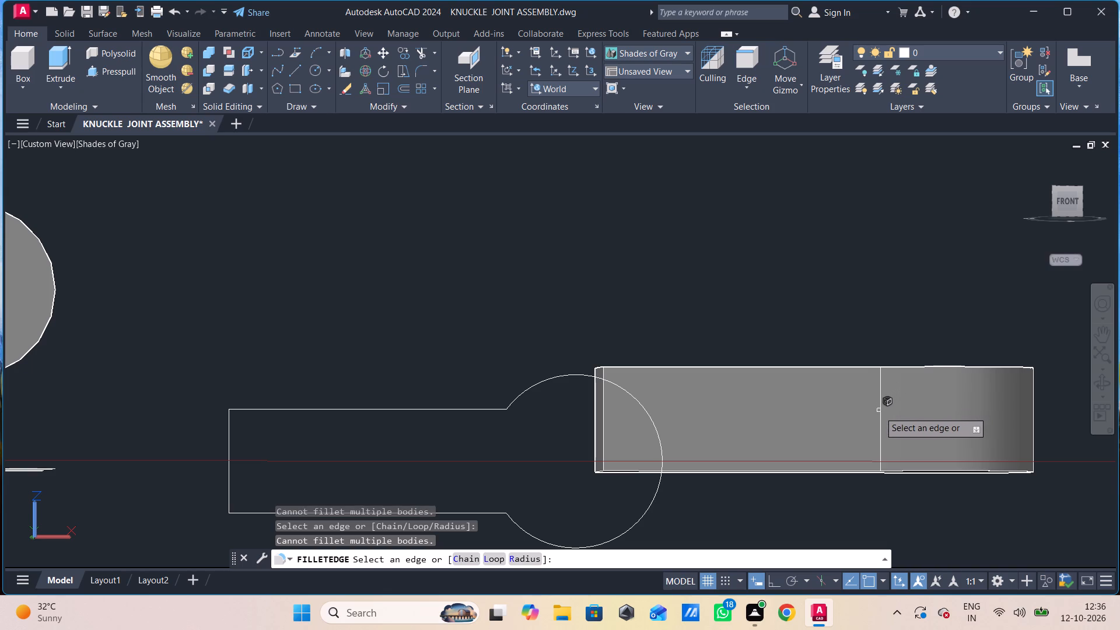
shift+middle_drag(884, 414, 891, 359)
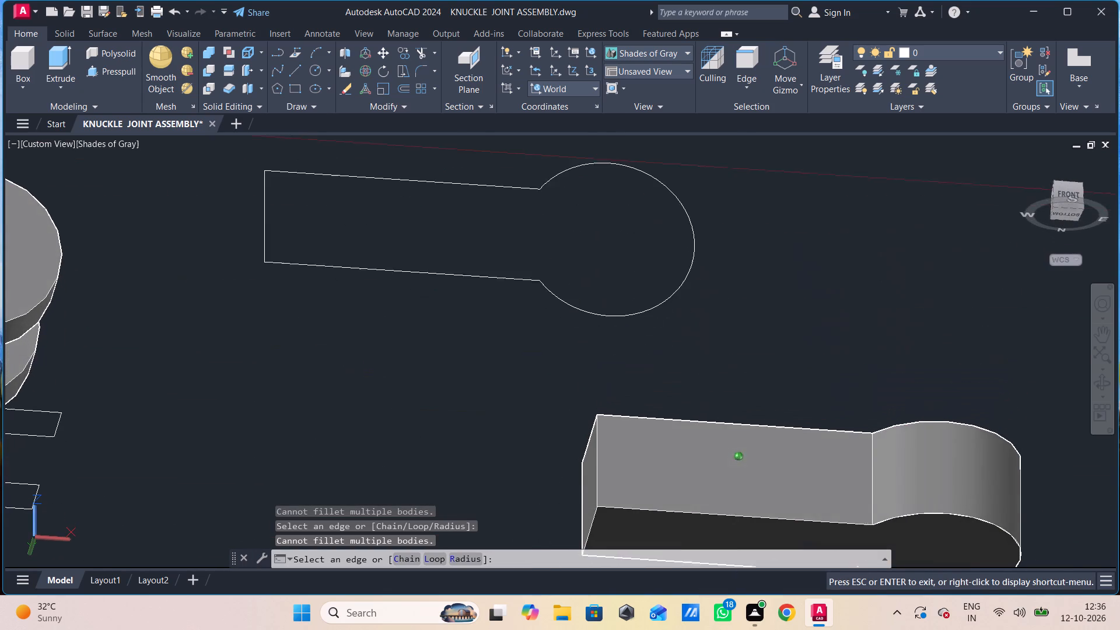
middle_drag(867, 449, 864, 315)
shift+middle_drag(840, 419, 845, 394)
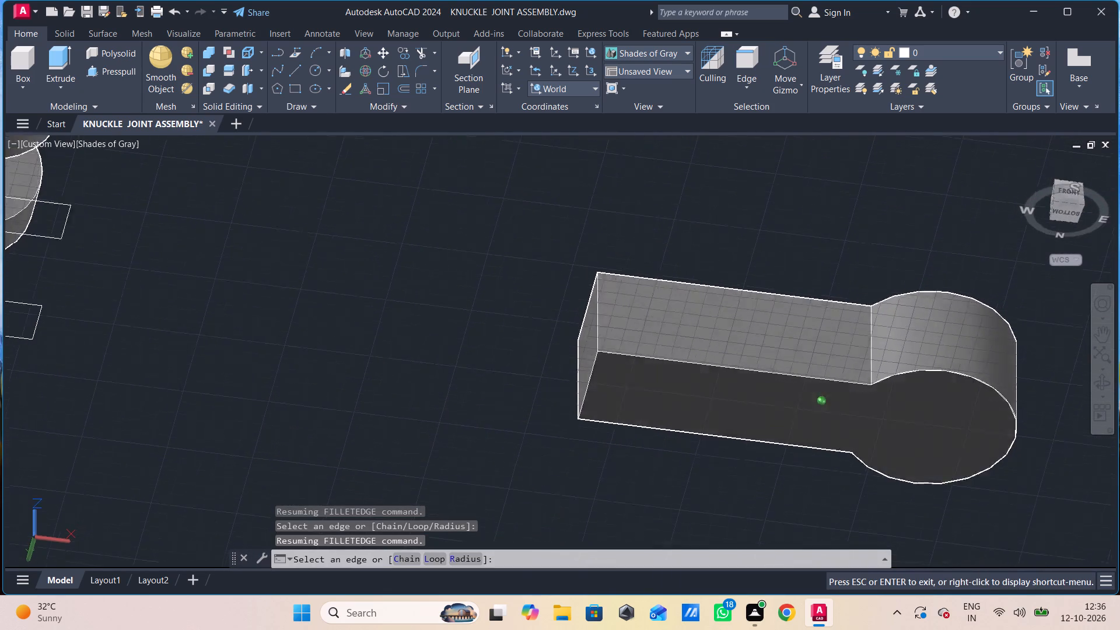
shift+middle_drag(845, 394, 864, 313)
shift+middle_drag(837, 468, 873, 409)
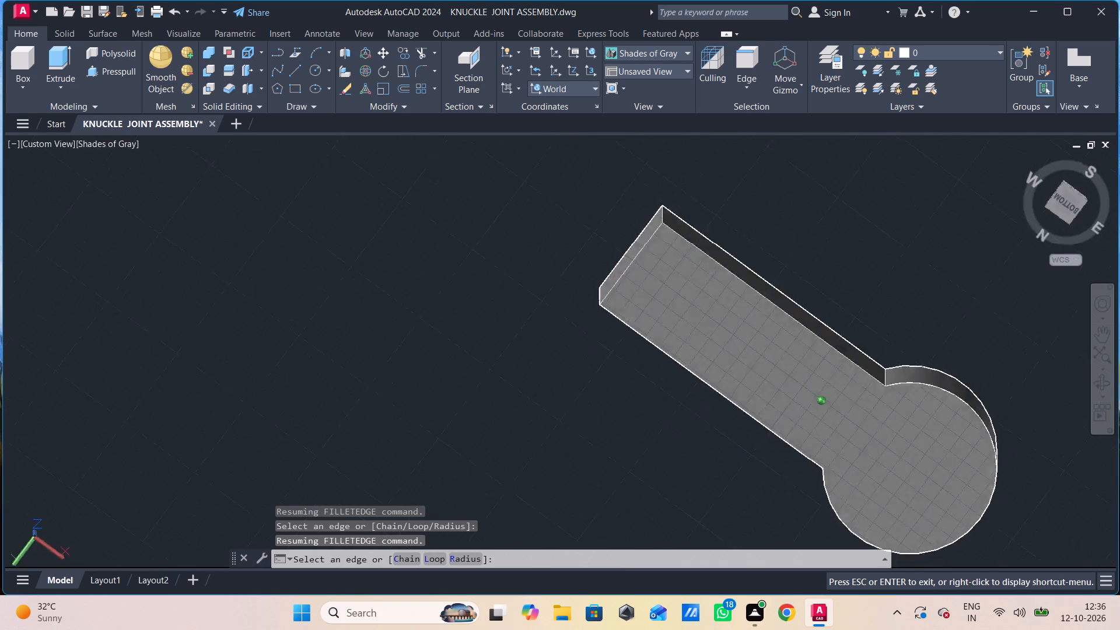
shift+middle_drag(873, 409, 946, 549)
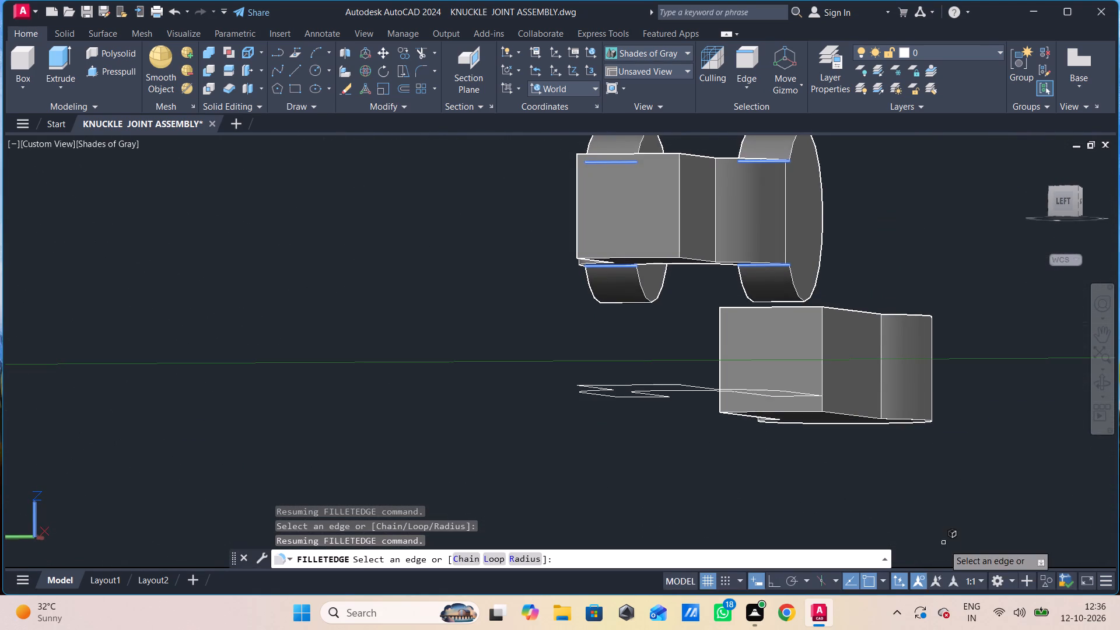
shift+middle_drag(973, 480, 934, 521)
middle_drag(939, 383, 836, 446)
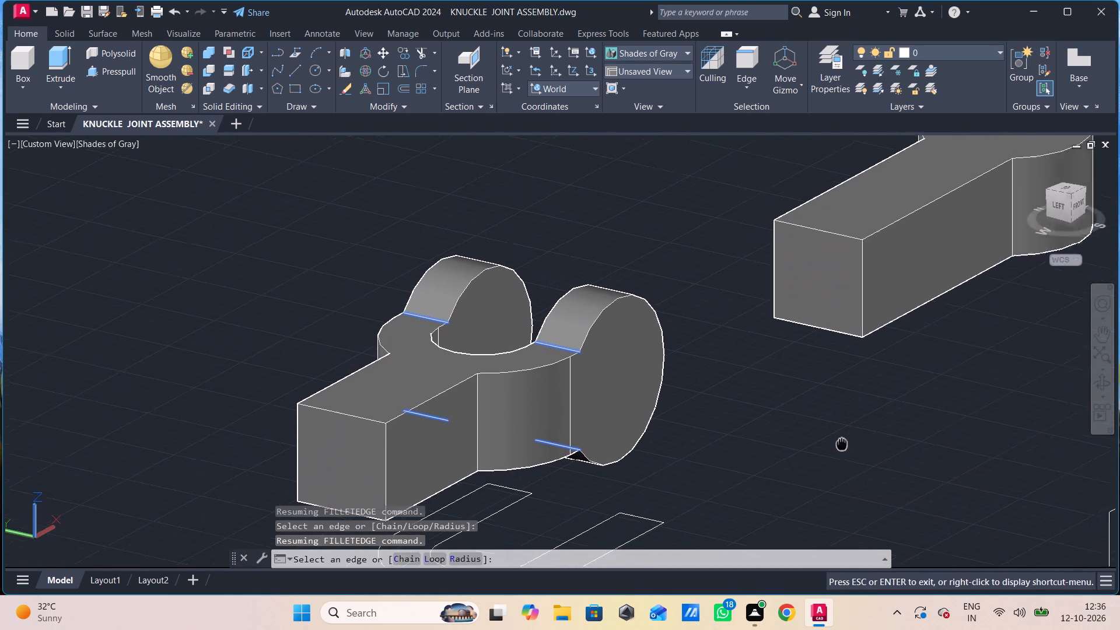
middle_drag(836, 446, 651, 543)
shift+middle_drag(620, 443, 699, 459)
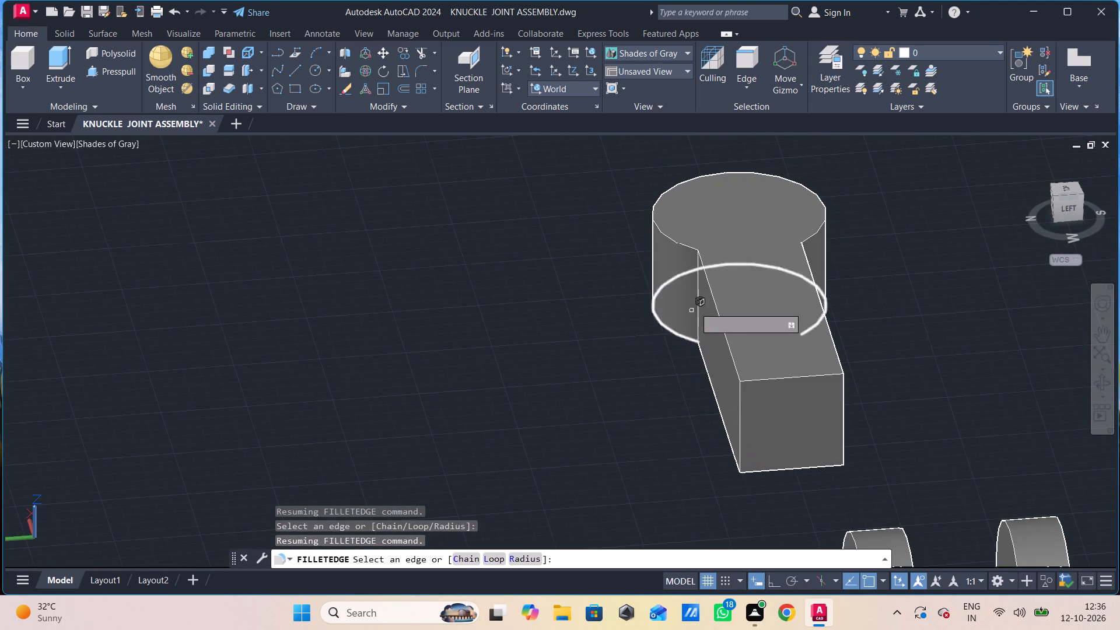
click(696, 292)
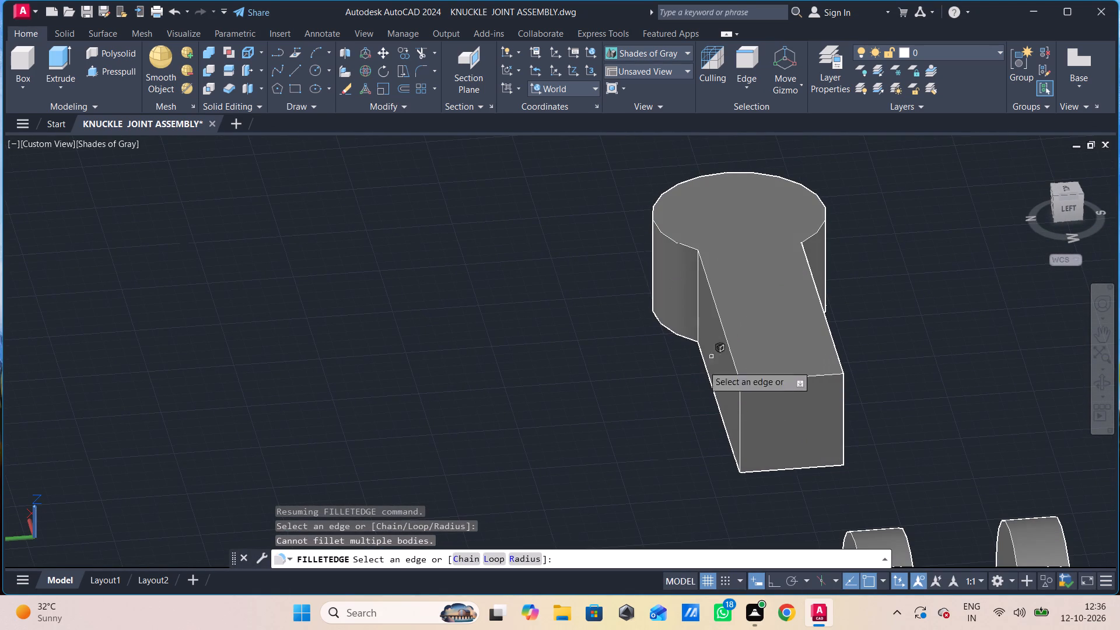
Set the edge fillet radius to 50.
click(537, 567)
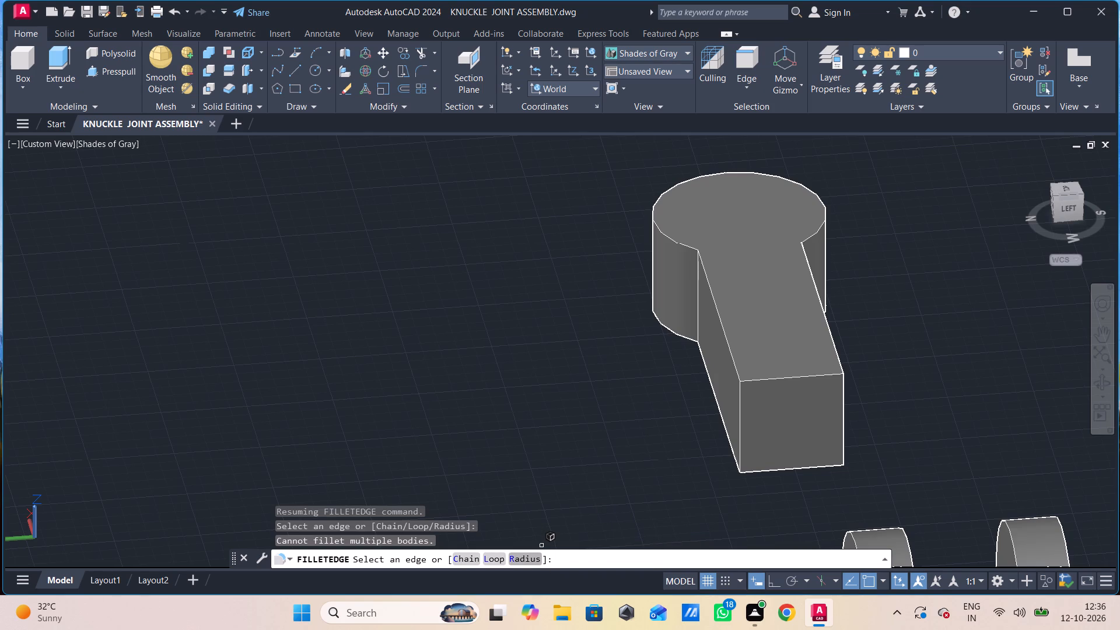
click(533, 556)
key(5)
key(0)
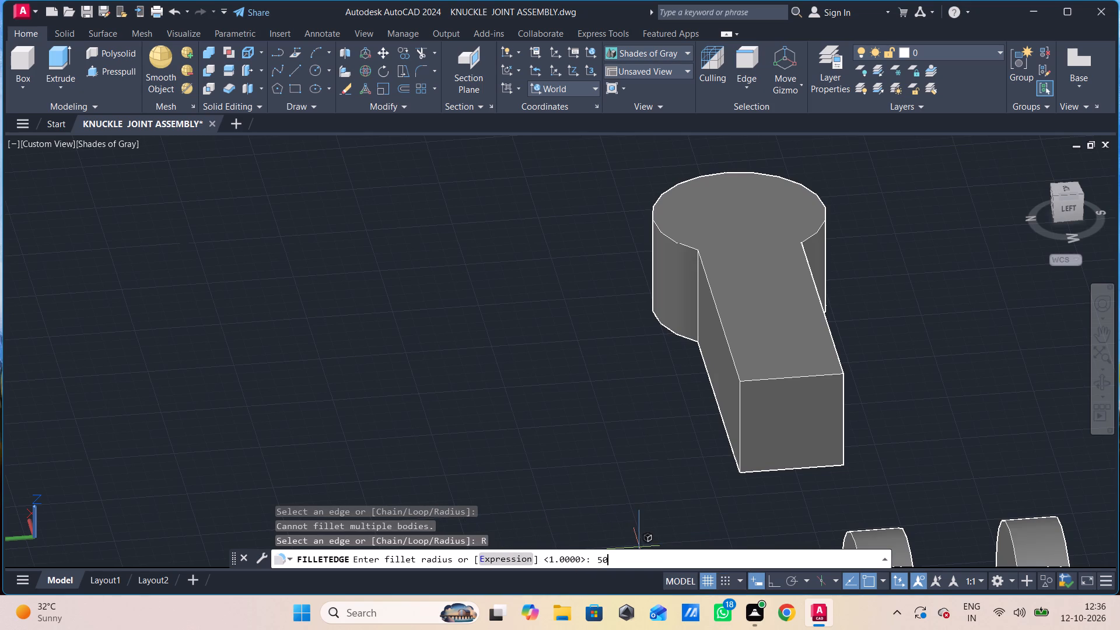
key(Return)
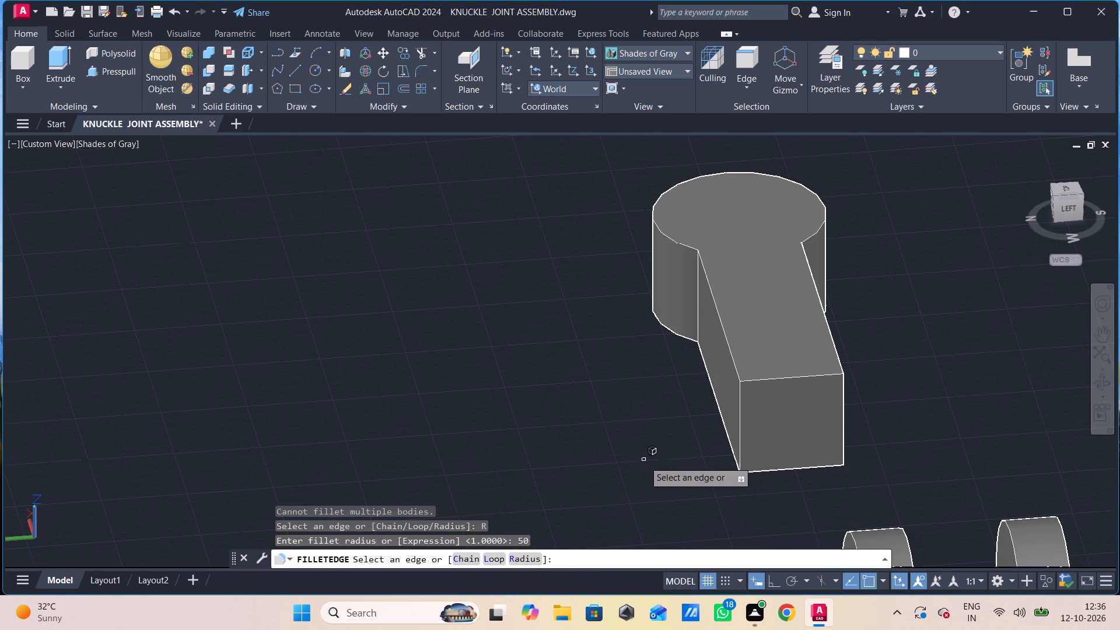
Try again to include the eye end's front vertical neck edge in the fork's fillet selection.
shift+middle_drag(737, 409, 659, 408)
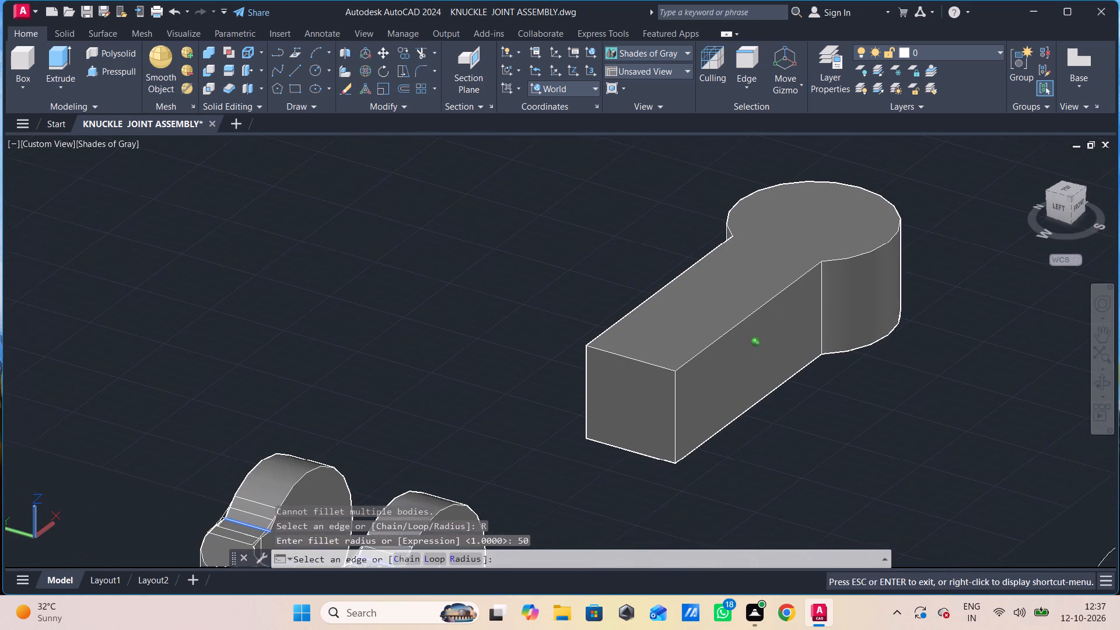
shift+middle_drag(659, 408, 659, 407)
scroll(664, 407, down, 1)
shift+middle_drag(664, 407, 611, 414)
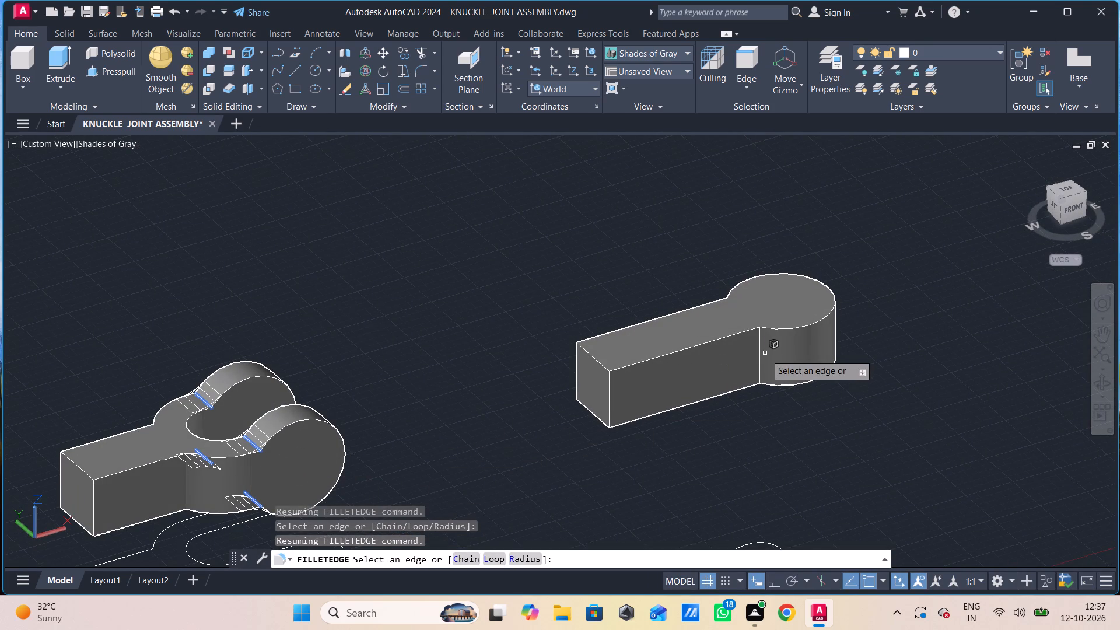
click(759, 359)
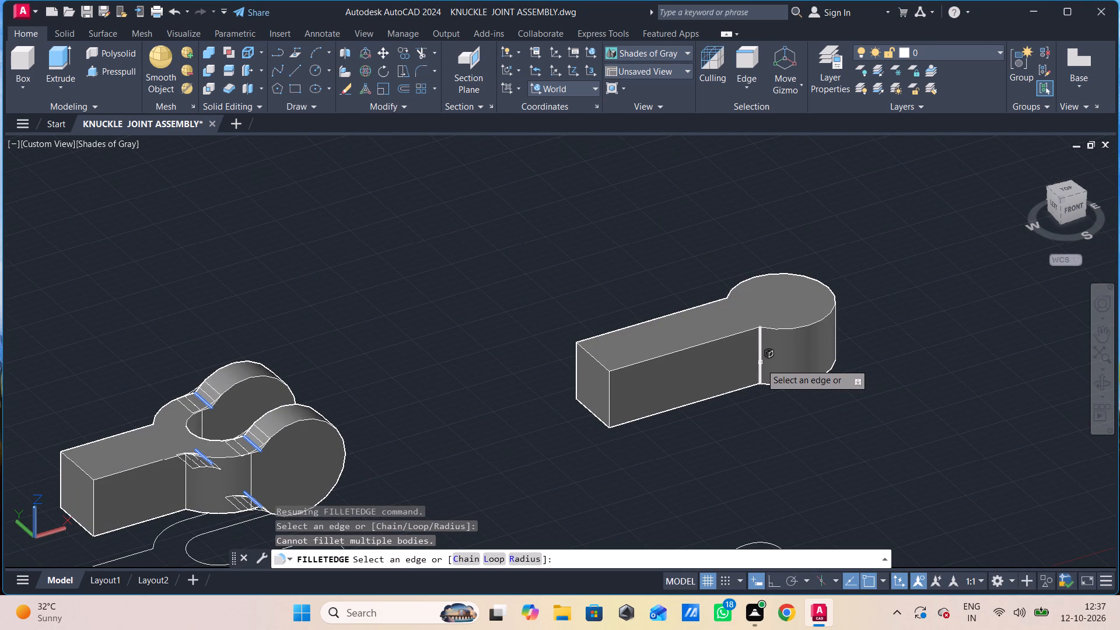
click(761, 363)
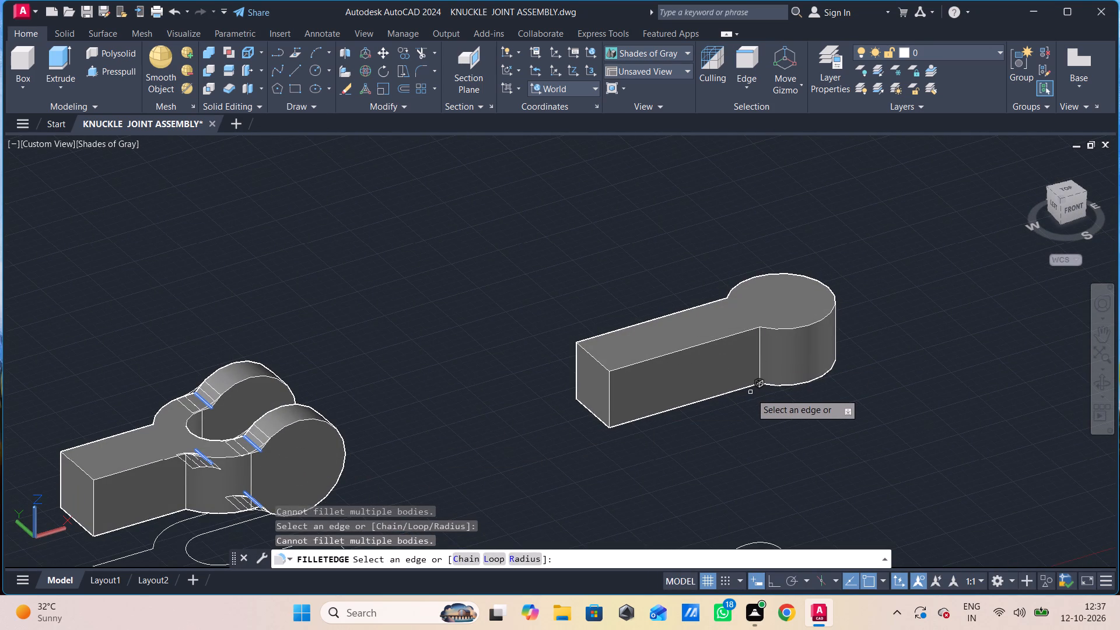
Apply the edge fillet to the fork's four selected lobe edges.
key(Return)
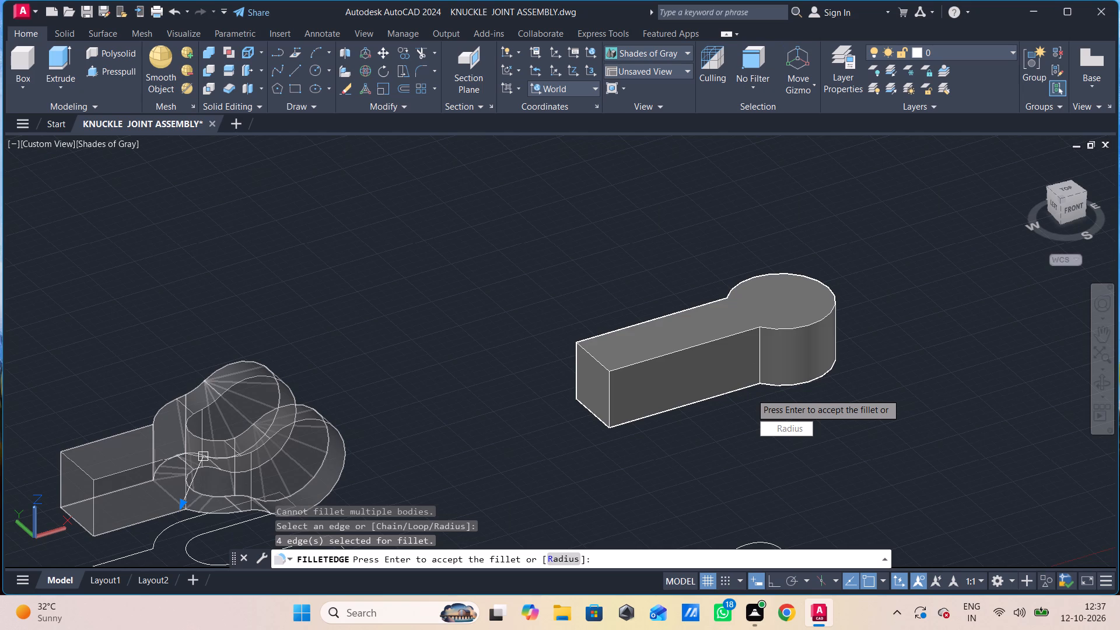
key(Return)
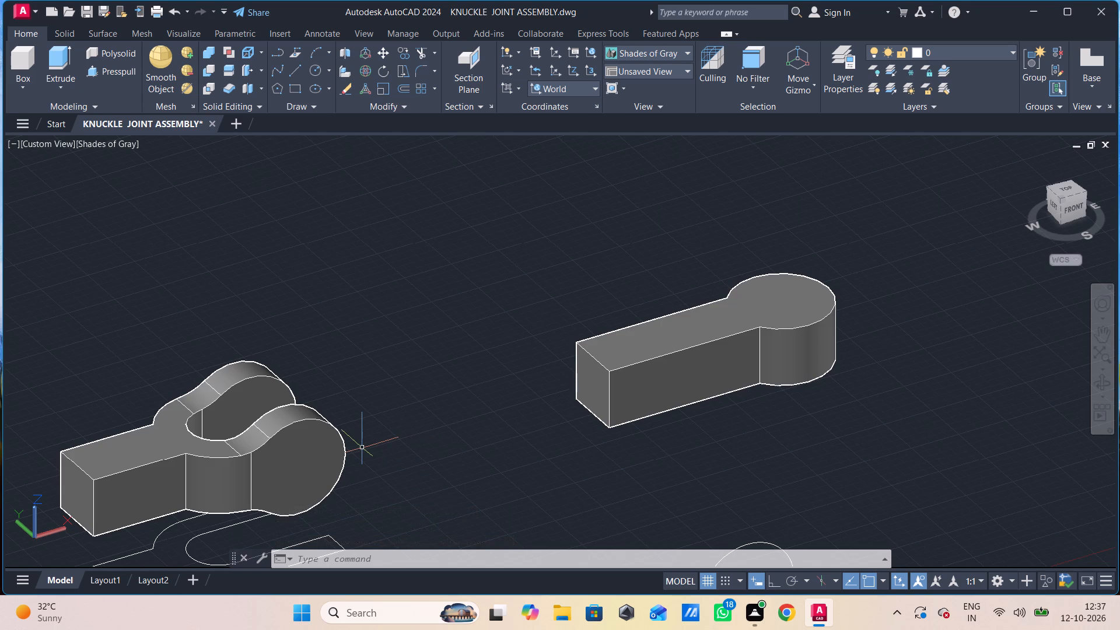
Fillet the eye end's two vertical neck edges, where the shank meets the round eye, with radius 50.
key(f)
key(i)
key(BackSpace)
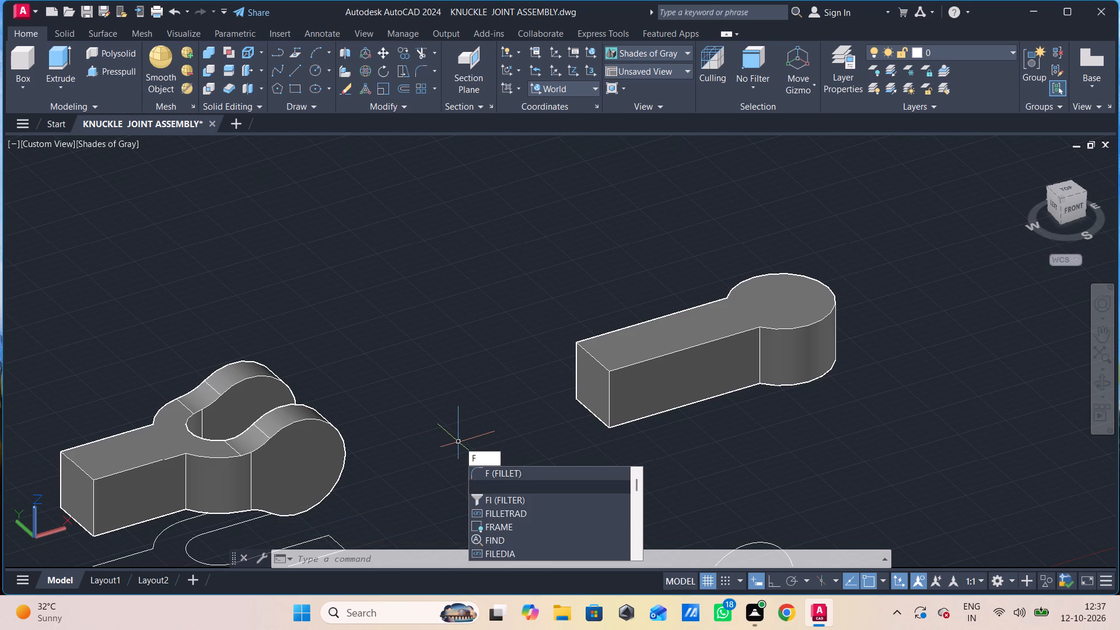
click(512, 480)
click(758, 347)
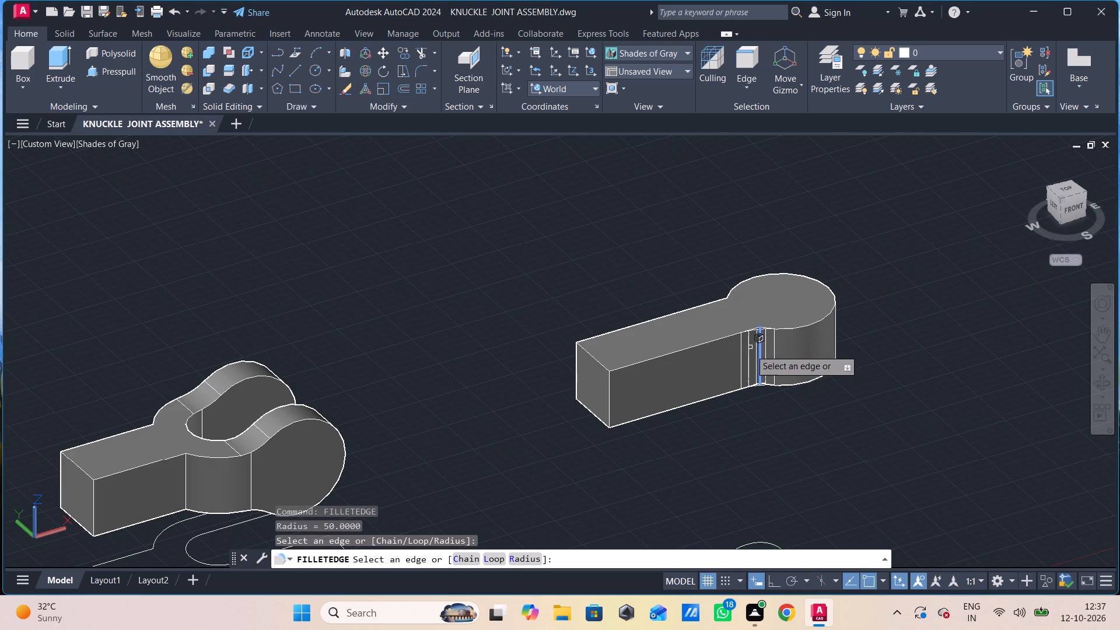
shift+middle_drag(736, 343, 783, 341)
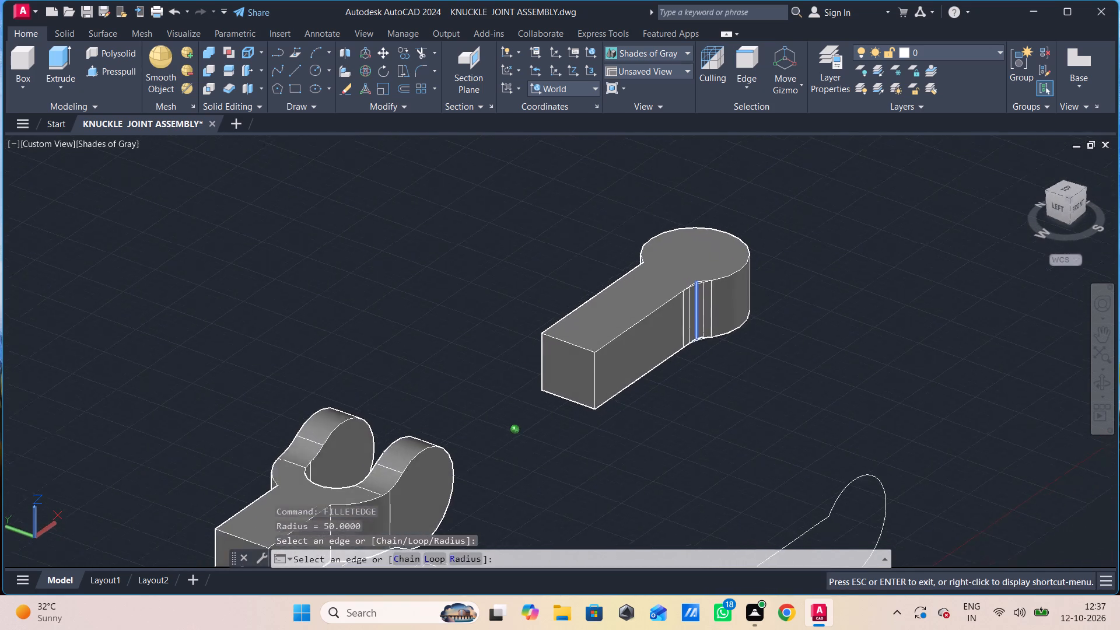
shift+middle_drag(783, 341, 787, 340)
shift+middle_drag(645, 327, 720, 310)
shift+scroll(646, 325, down, 1)
click(614, 299)
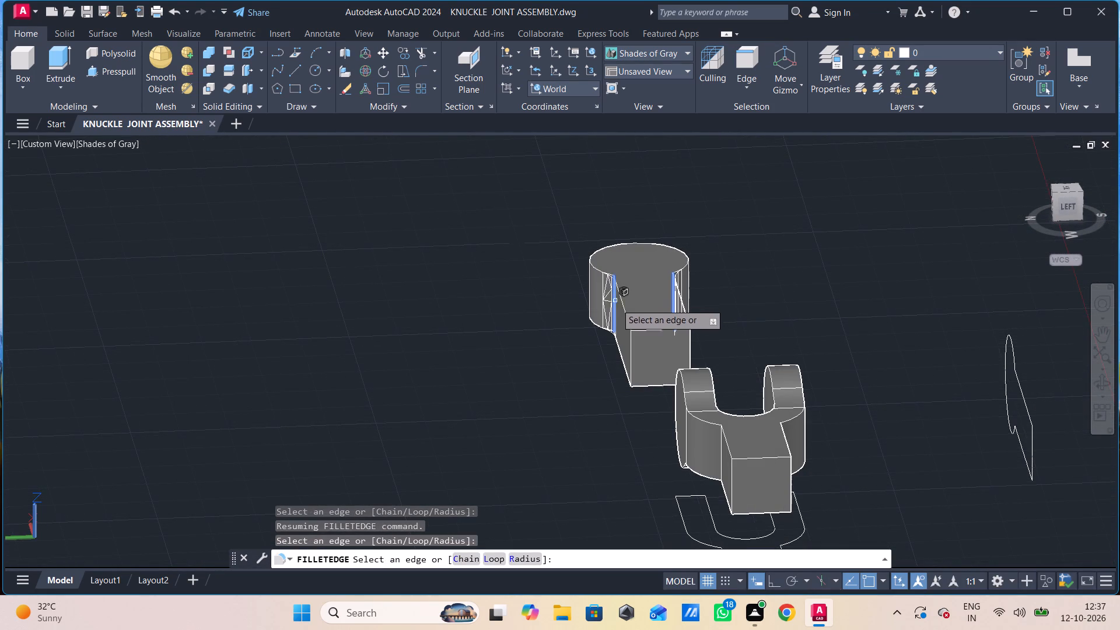
click(524, 557)
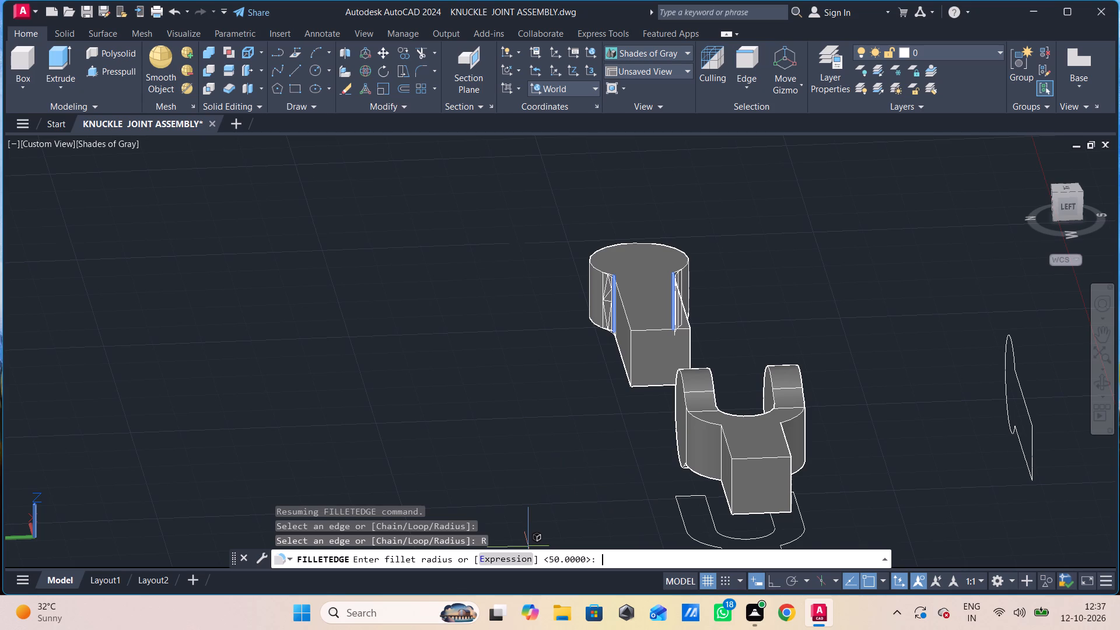
text(50)
key(Return)
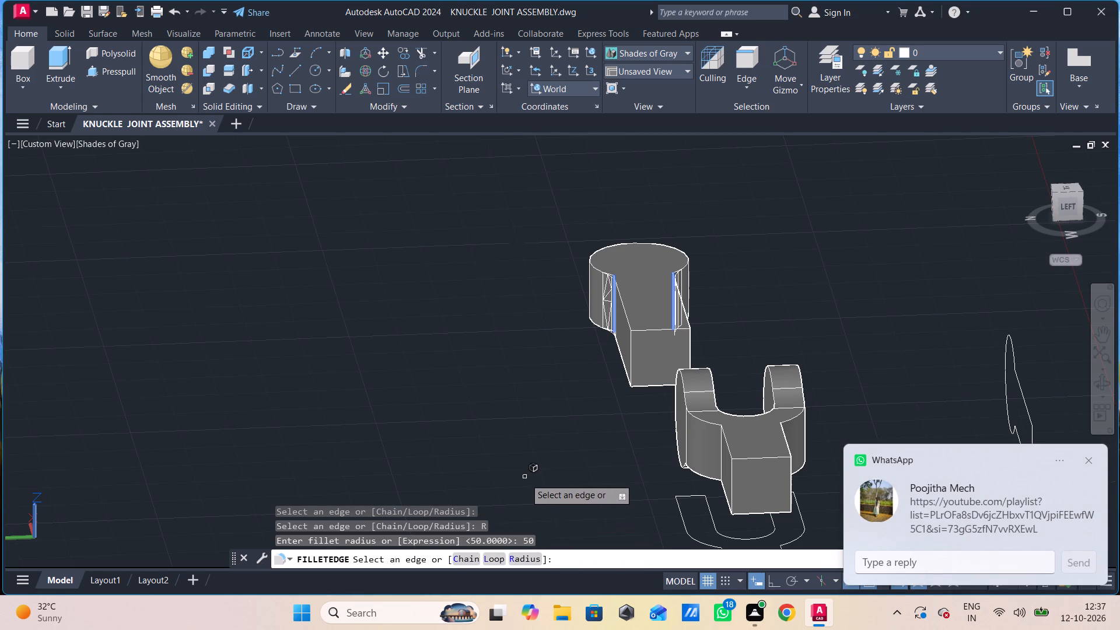
key(Return)
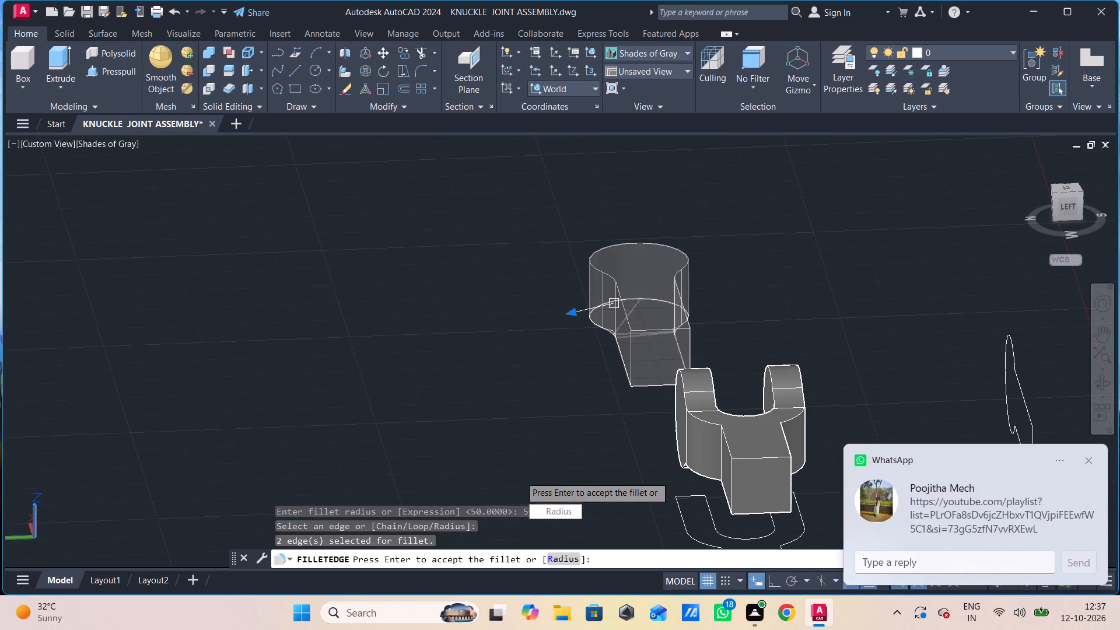
shift+middle_drag(1012, 365, 902, 379)
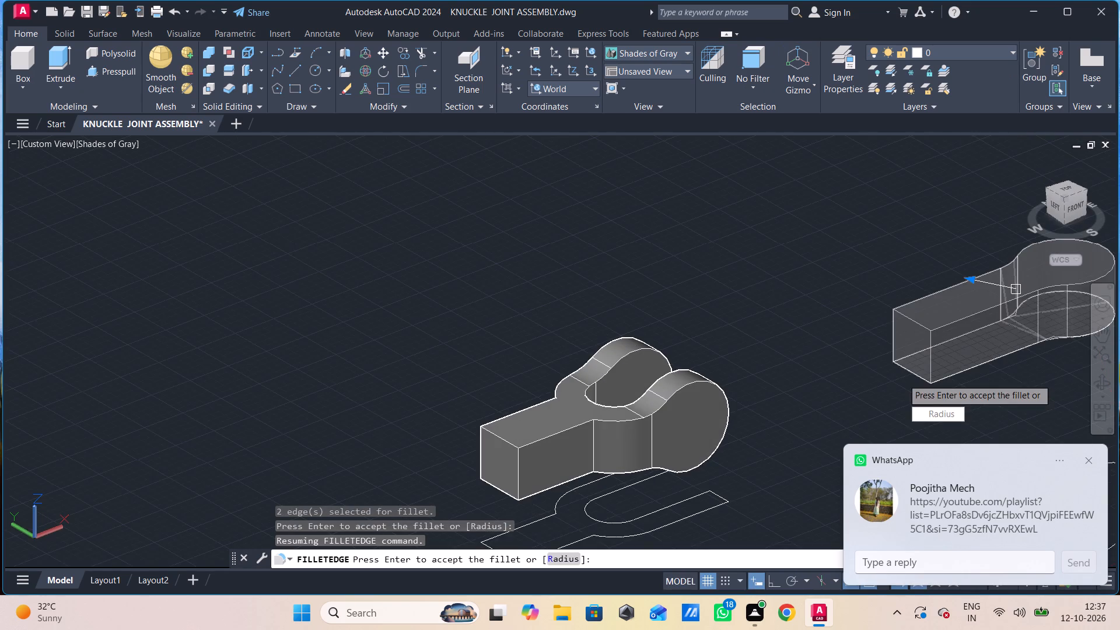
scroll(926, 352, down, 1)
shift+middle_drag(924, 352, 796, 334)
scroll(880, 381, up, 1)
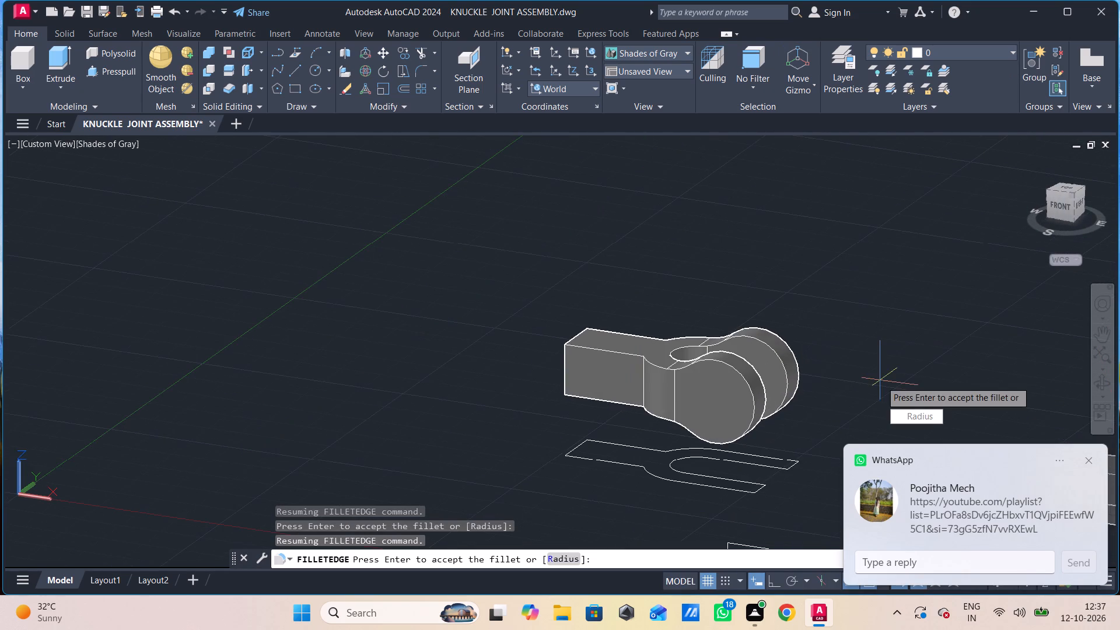
scroll(883, 381, down, 1)
middle_drag(879, 381, 866, 369)
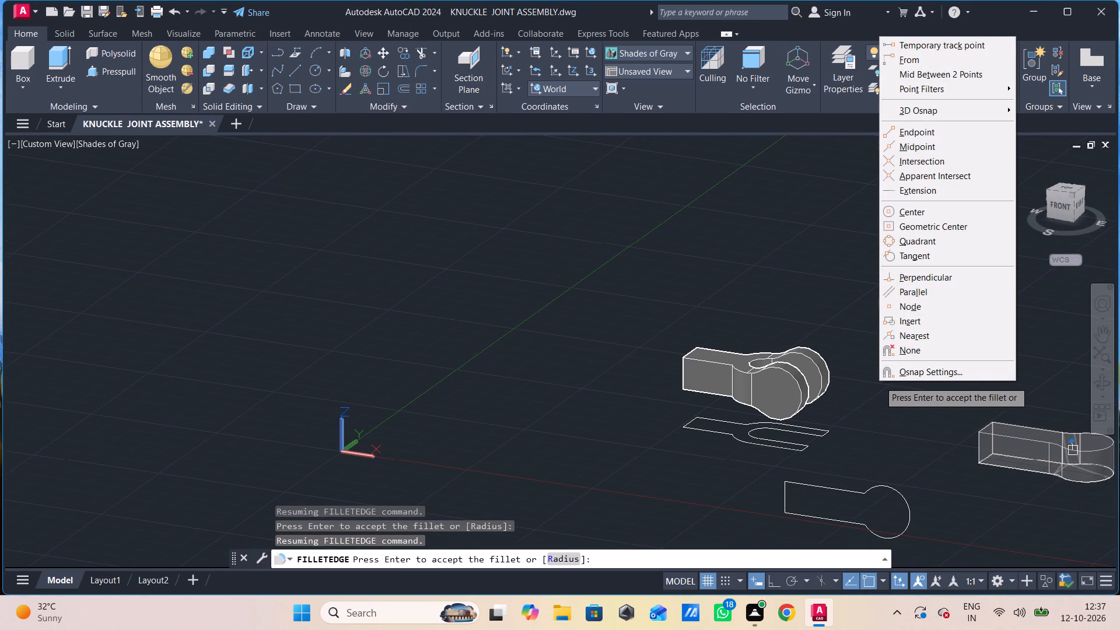
click(866, 415)
key(Return)
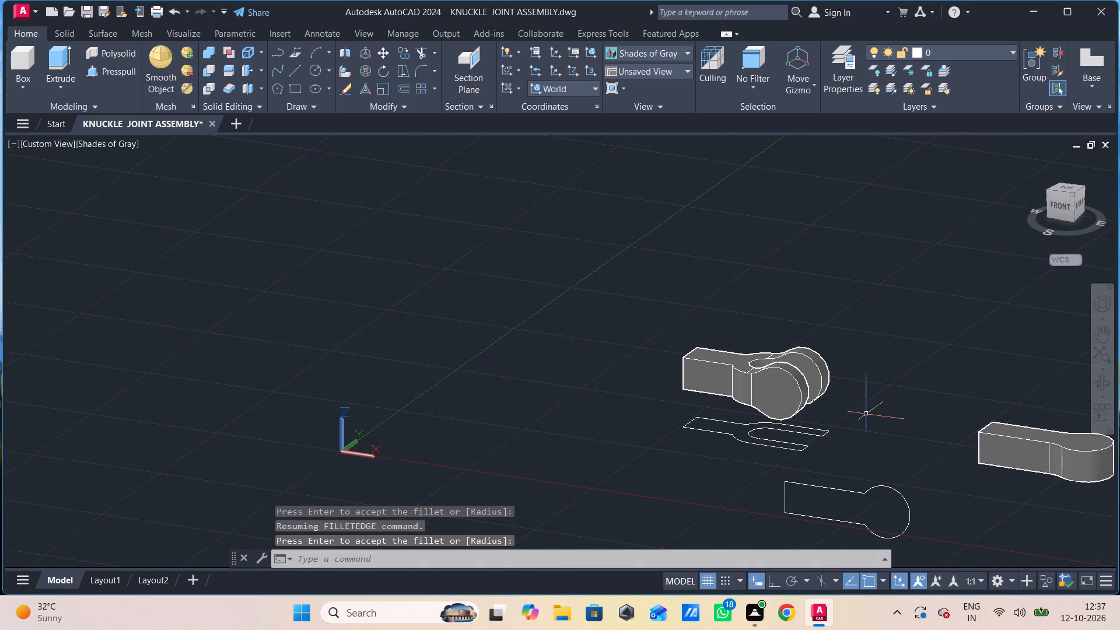
Inspect the filleted fork end and eye end from several angles.
shift+middle_drag(860, 400, 863, 400)
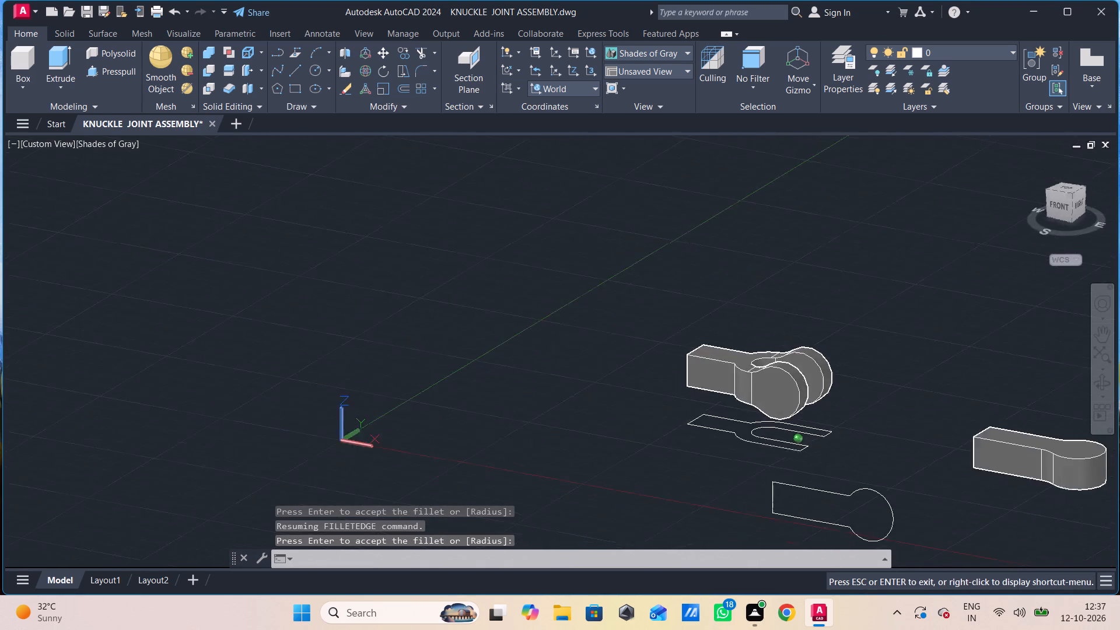
shift+middle_drag(863, 400, 906, 386)
middle_drag(907, 386, 574, 370)
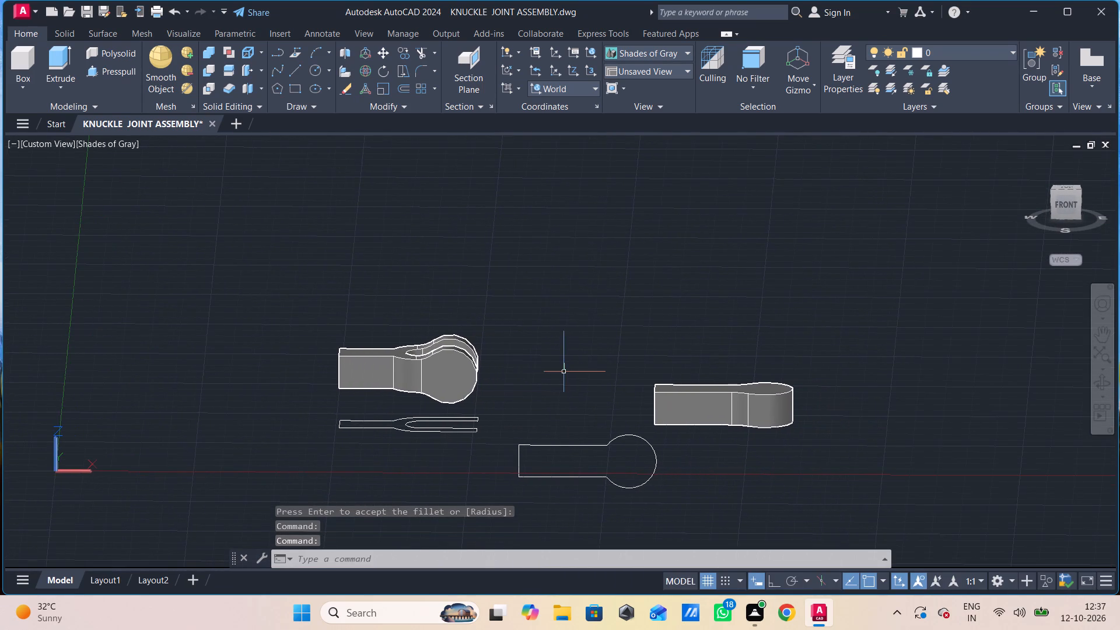
scroll(564, 373, up, 2)
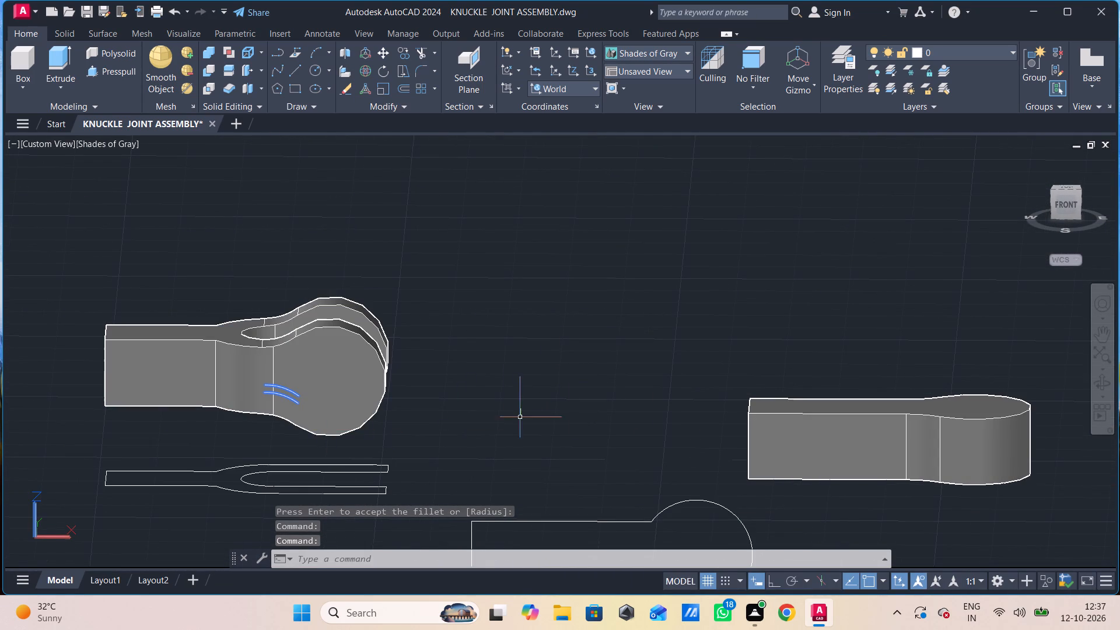
click(290, 390)
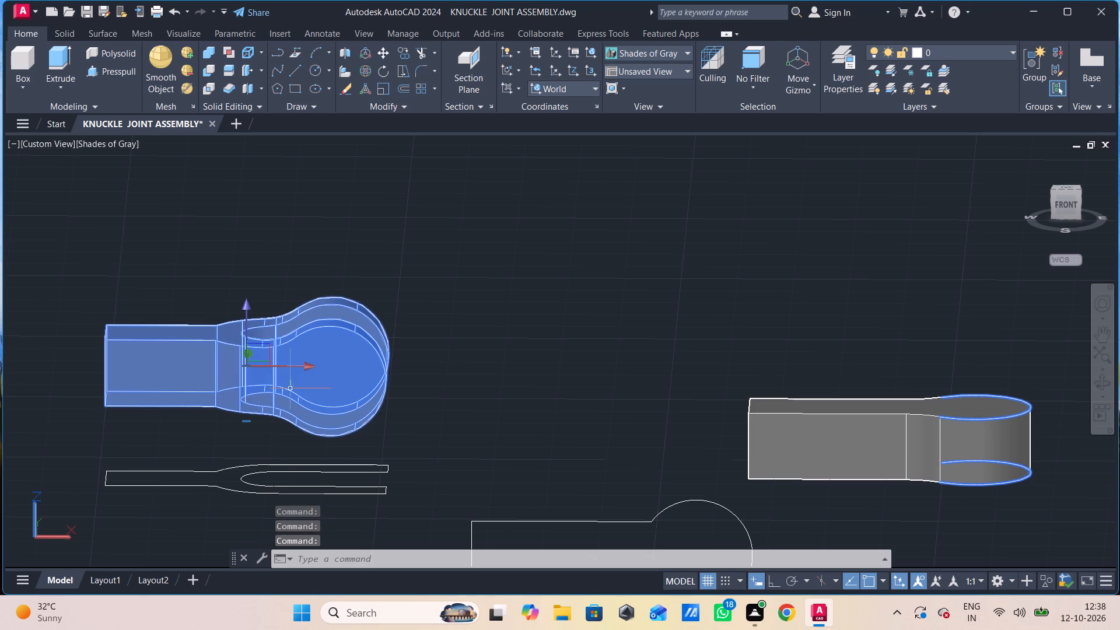
key(Escape)
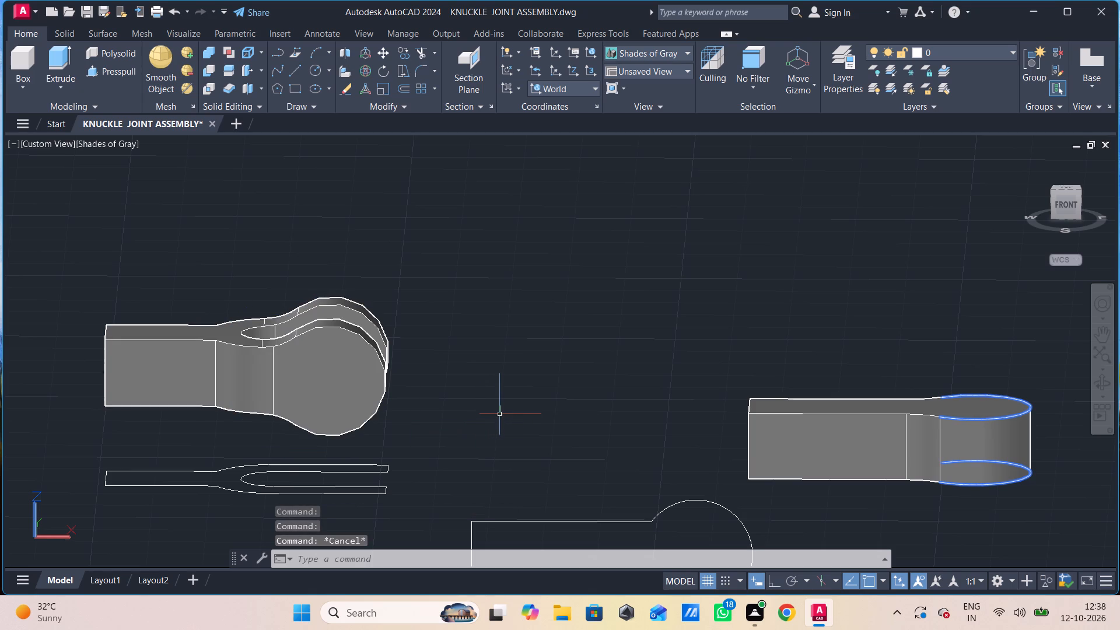
shift+middle_drag(490, 423, 492, 473)
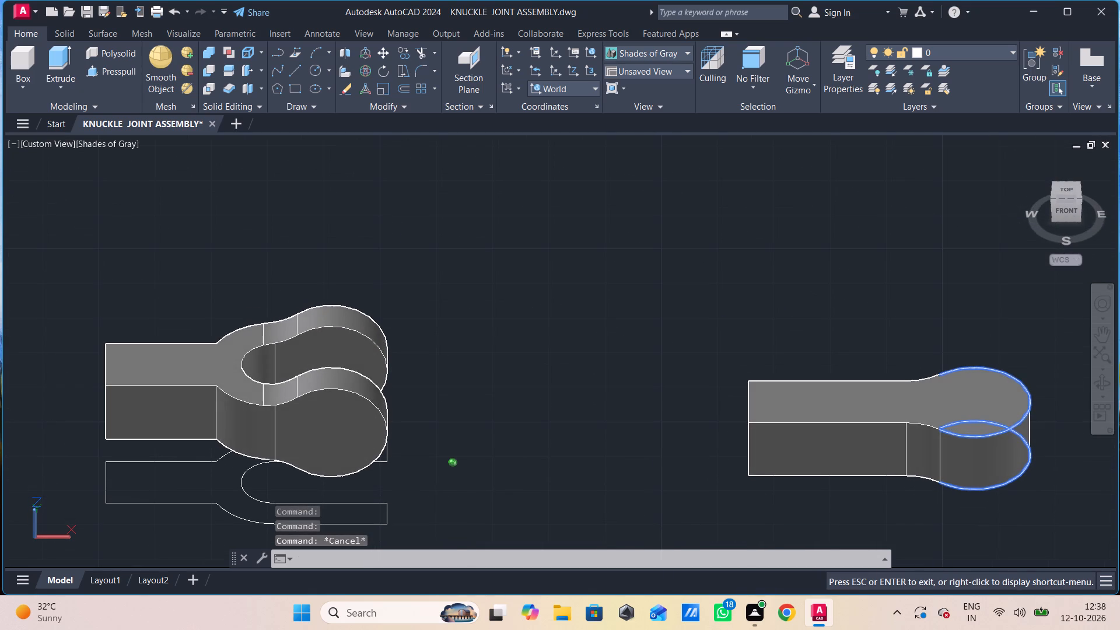
shift+middle_drag(492, 473, 500, 471)
shift+middle_drag(810, 443, 817, 420)
middle_drag(838, 407, 824, 408)
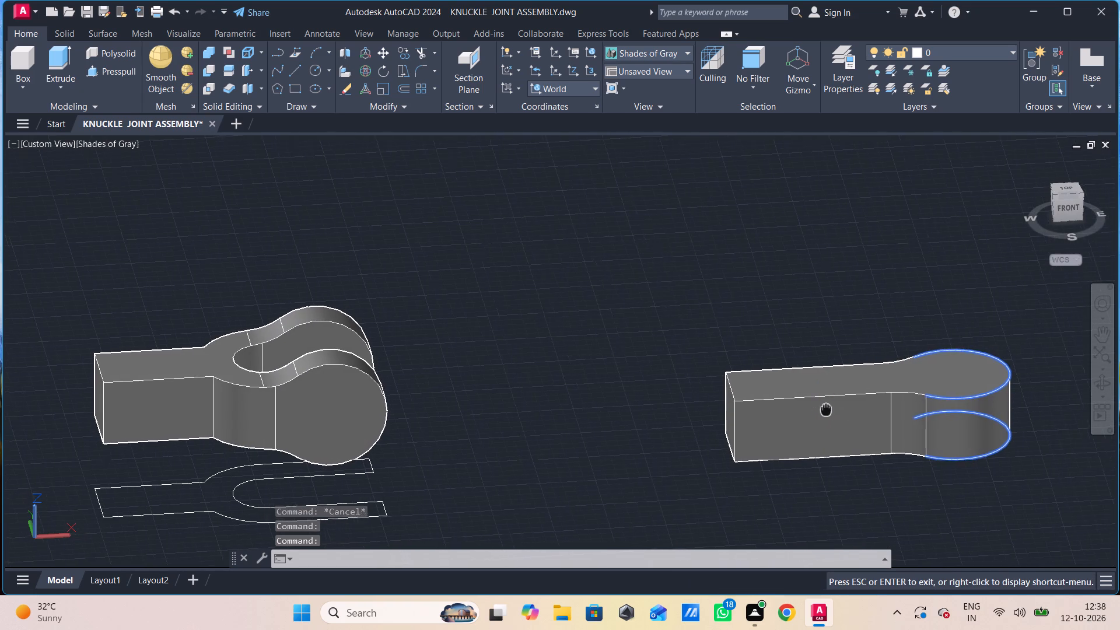
middle_drag(824, 408, 581, 398)
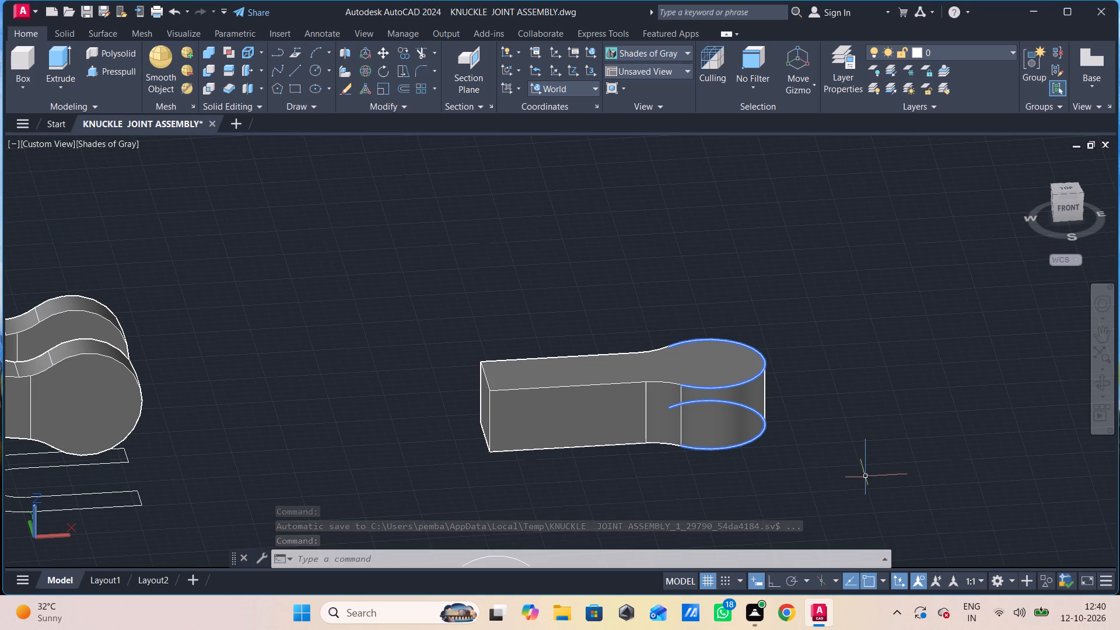
Draw a radius 25 circle at the centre of the fork's front round lobe face.
key(c)
key(space)
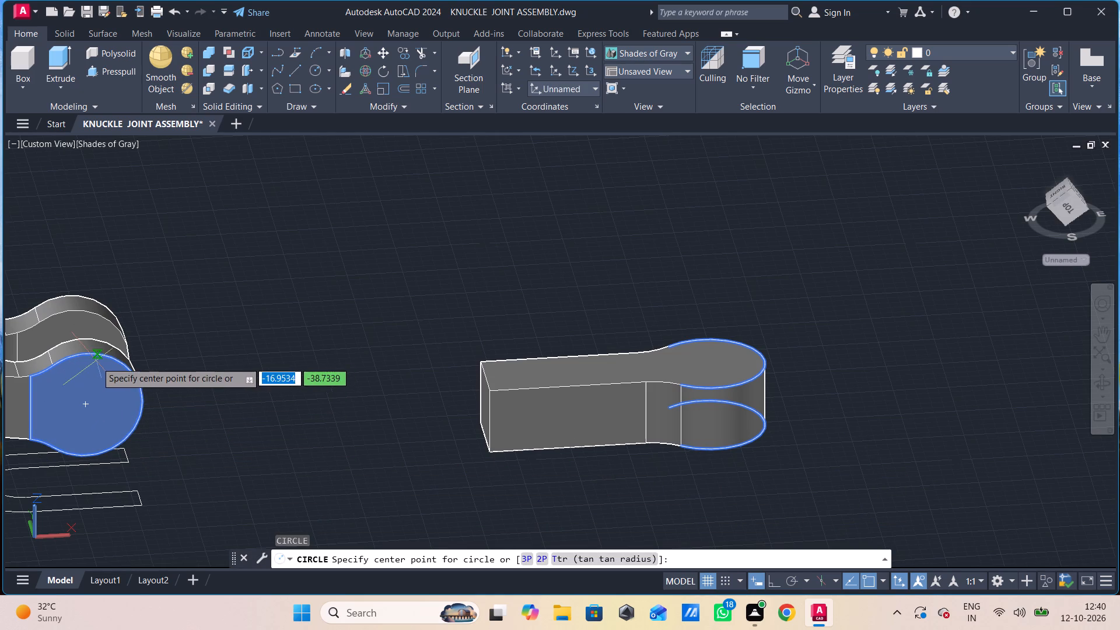
click(85, 404)
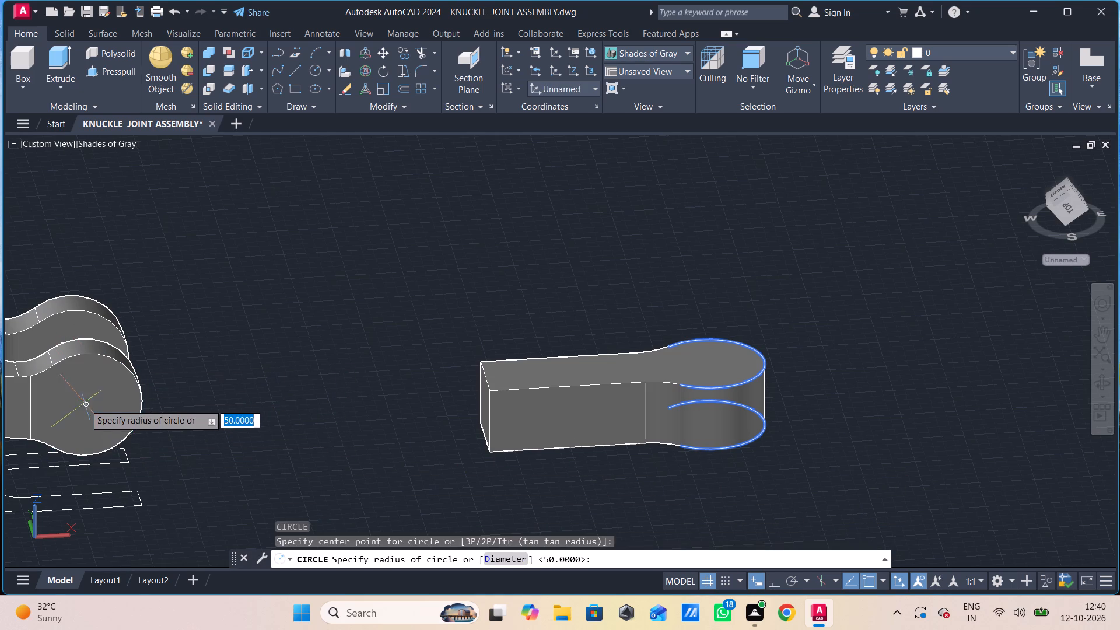
text(25)
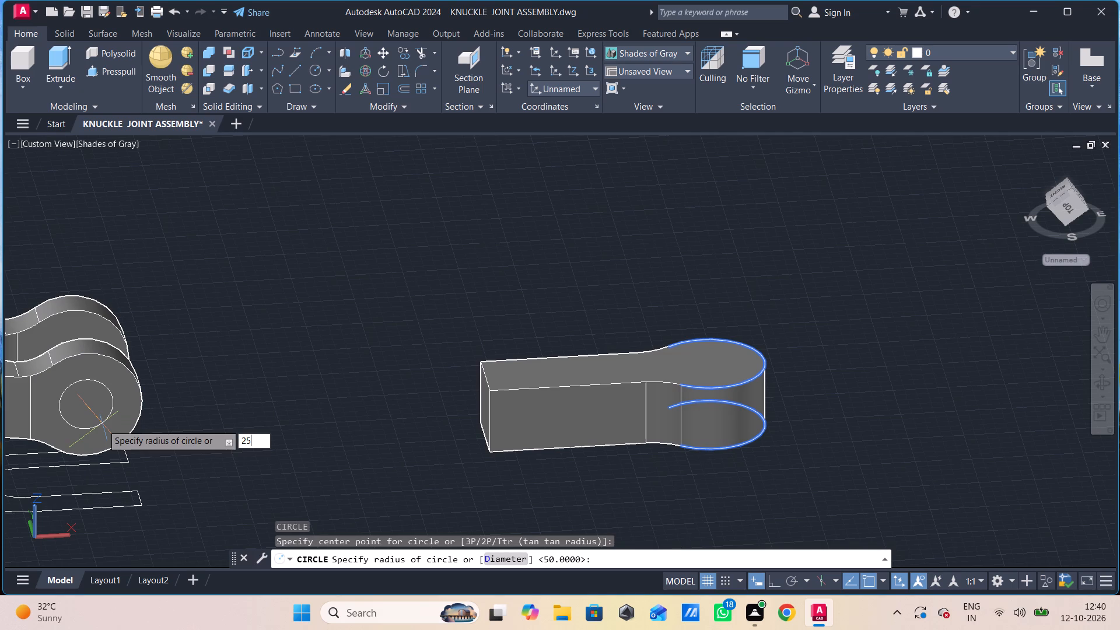
key(Return)
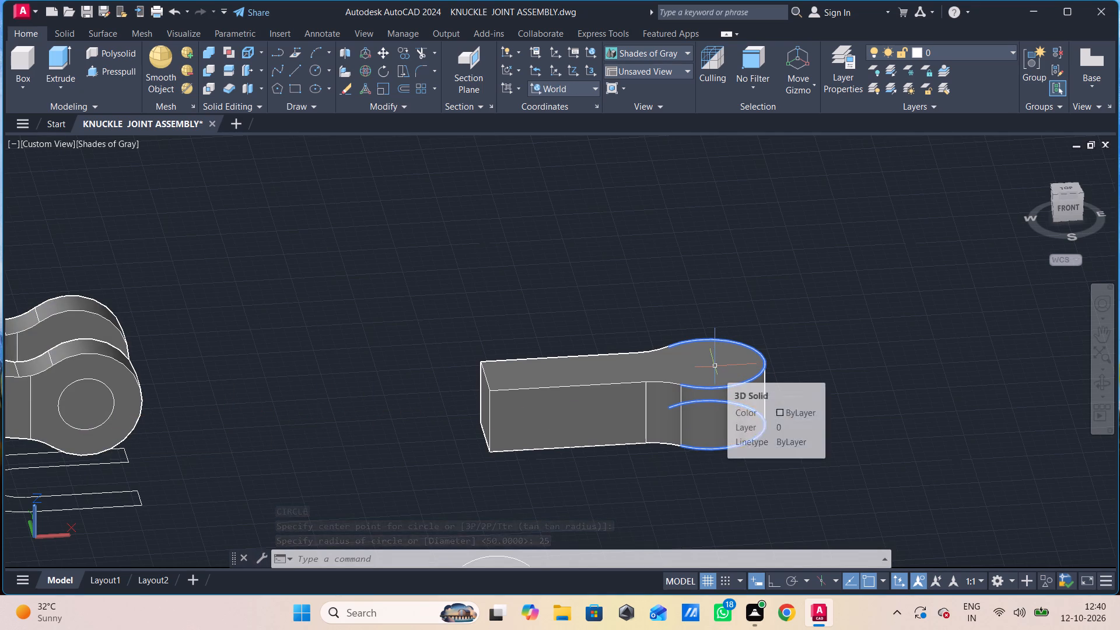
Draw a radius 25 circle on the eye end's top face, concentric with the round eye.
key(c)
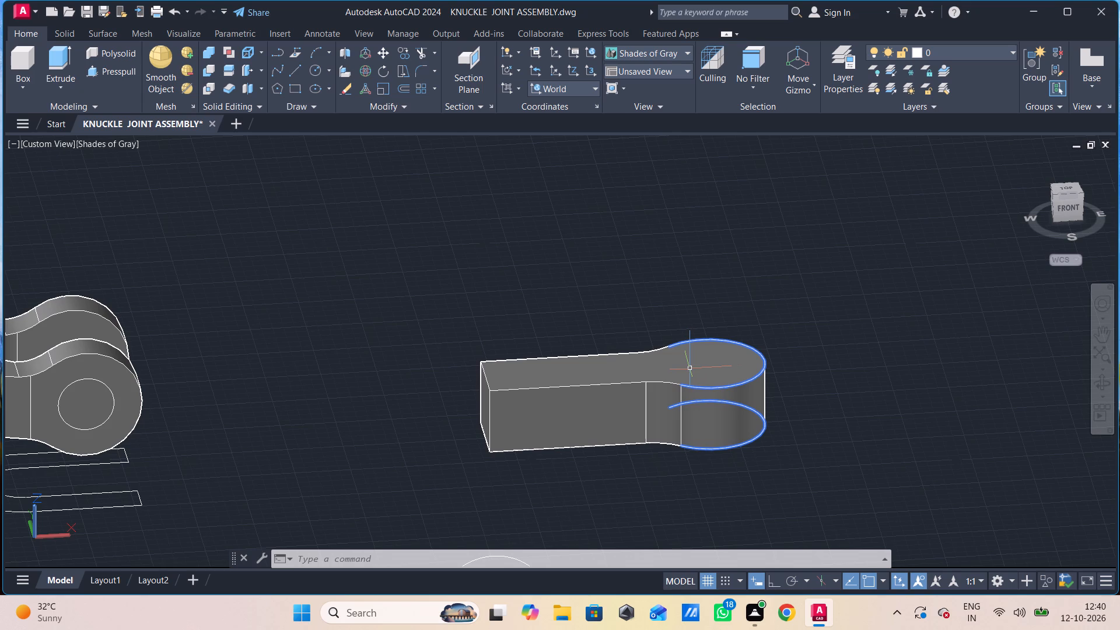
key(space)
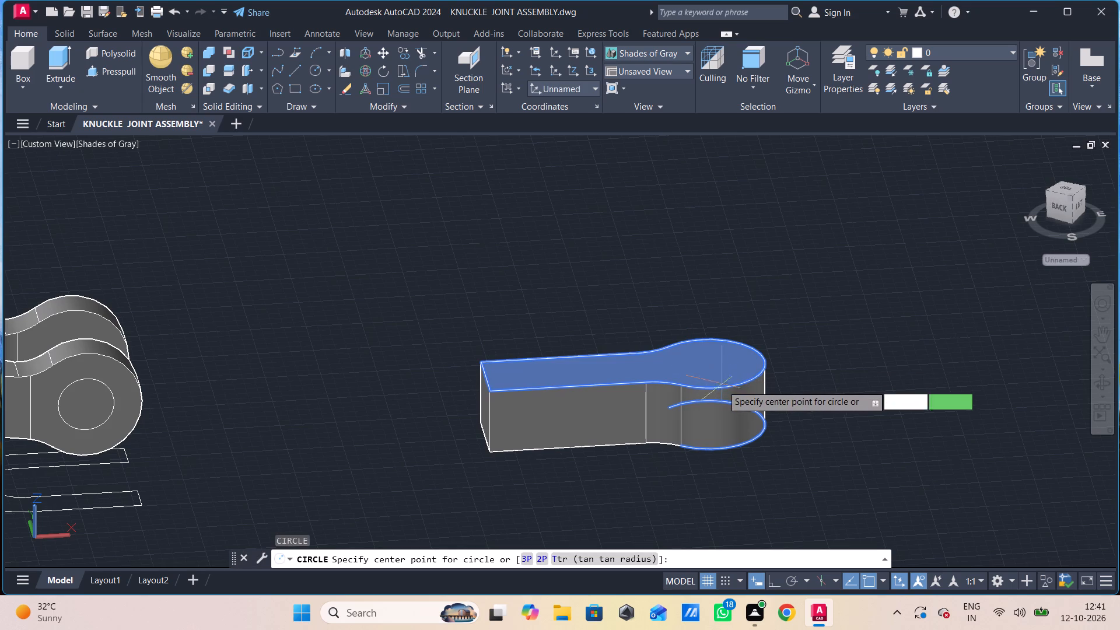
click(715, 370)
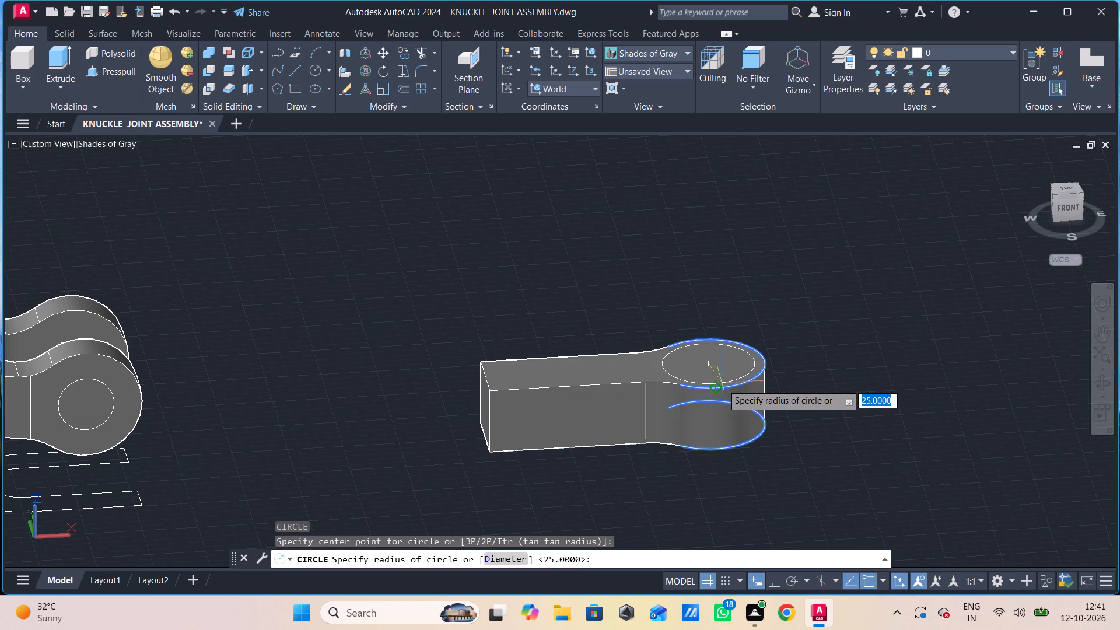
text(25)
key(Return)
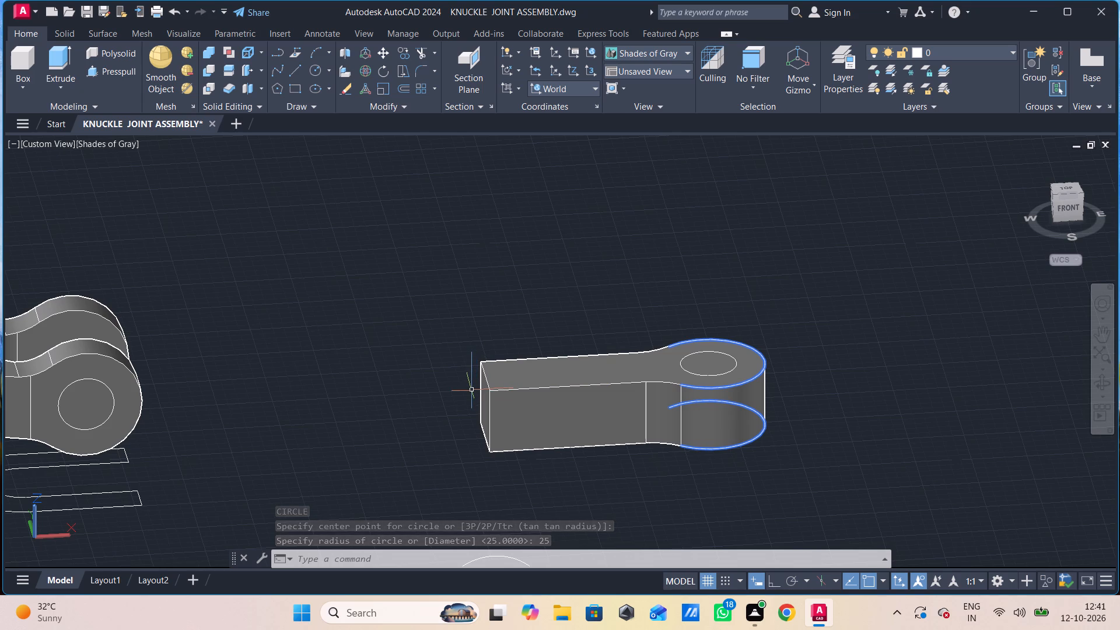
Draw a radius 25 circle centred on the square end face of the eye end's shank.
shift+middle_drag(473, 384, 514, 390)
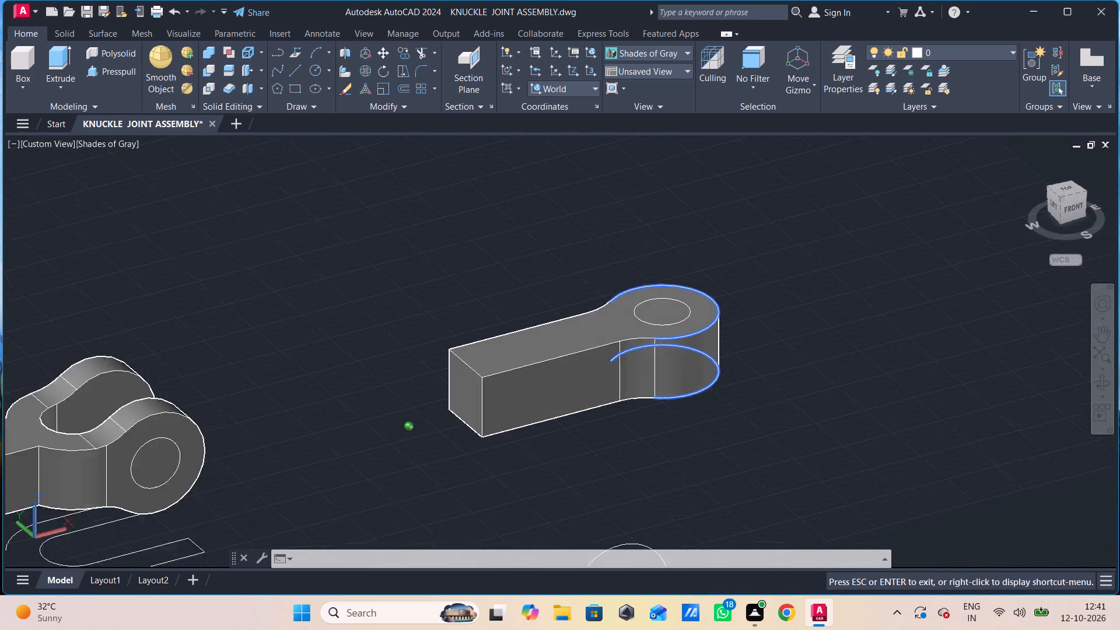
shift+middle_drag(514, 390, 579, 385)
key(c)
key(space)
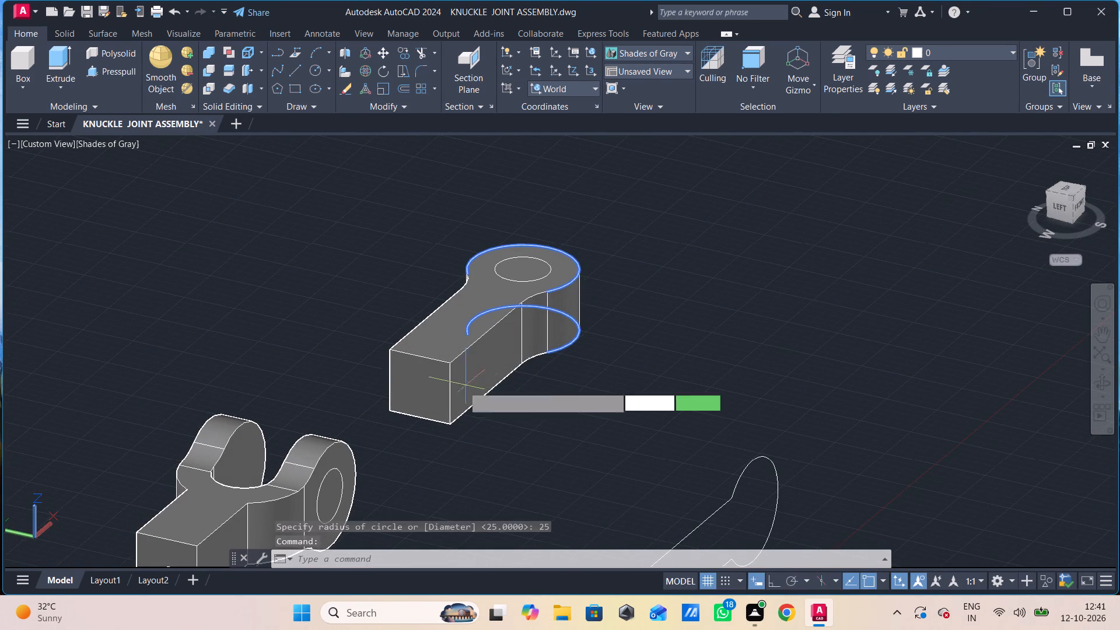
click(419, 386)
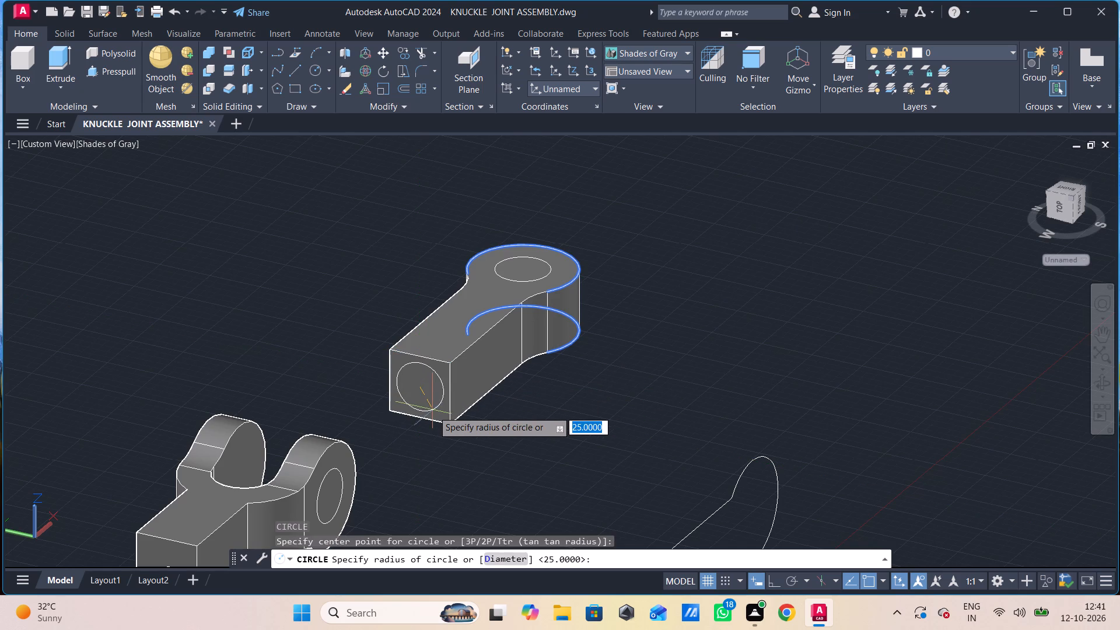
text(25)
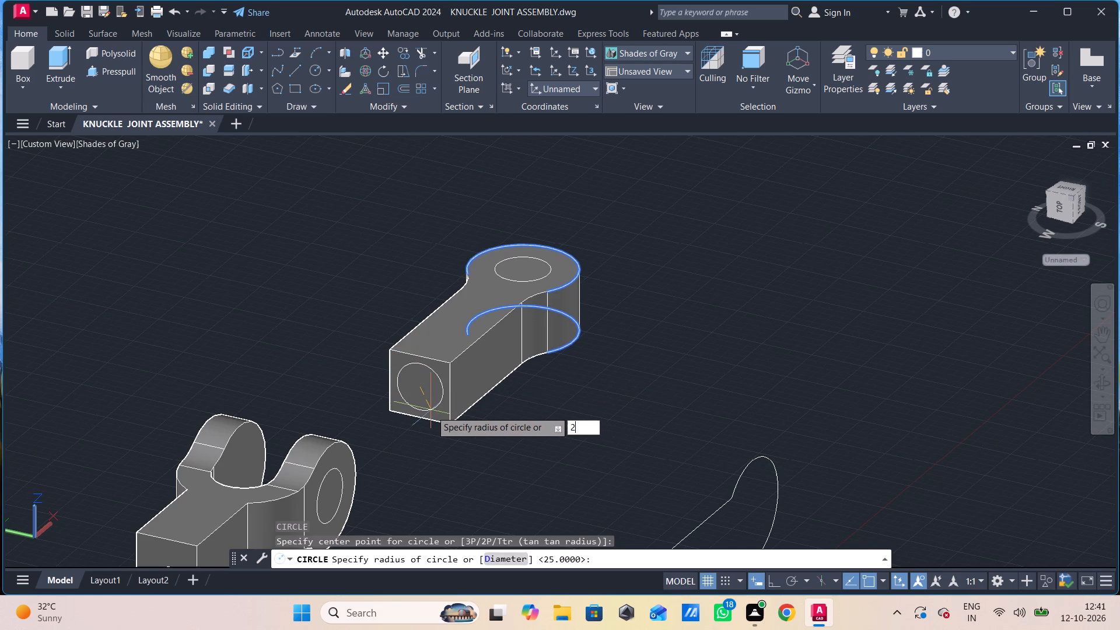
key(Return)
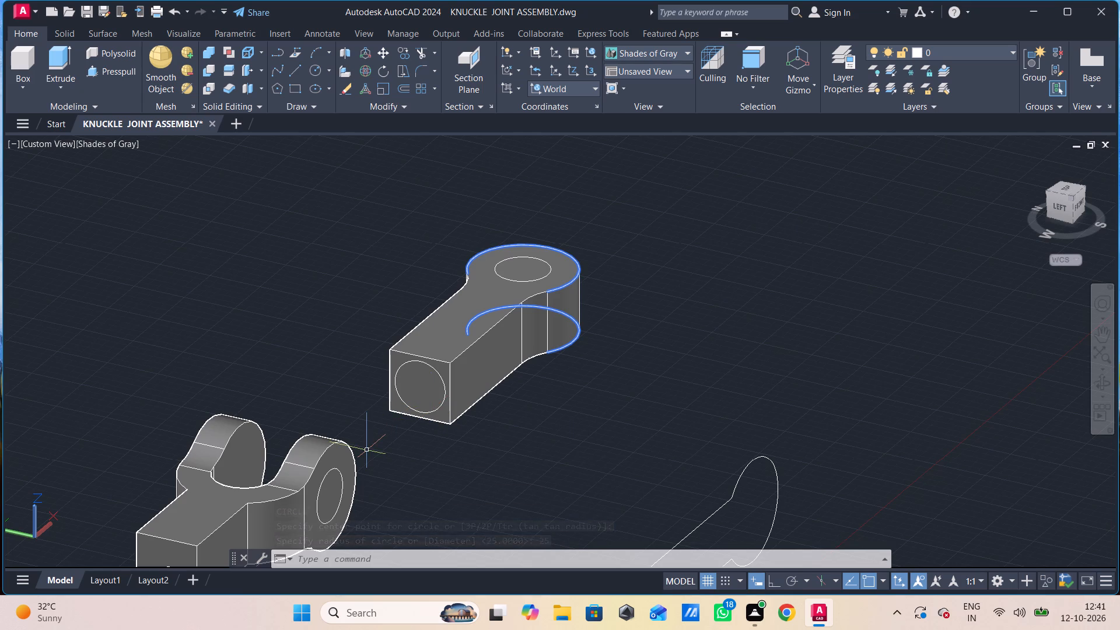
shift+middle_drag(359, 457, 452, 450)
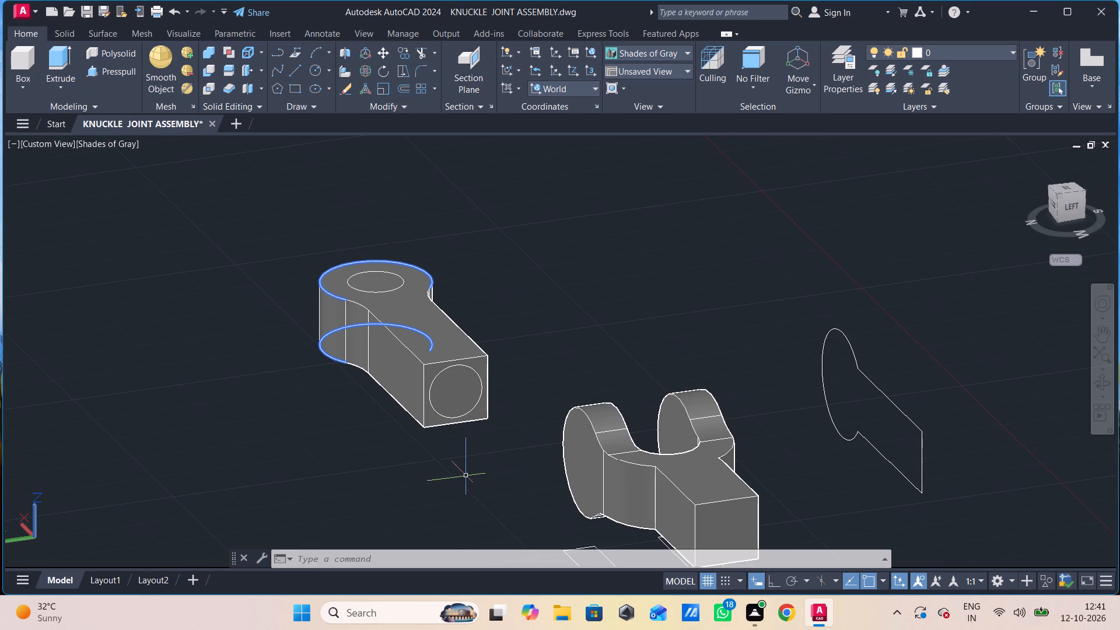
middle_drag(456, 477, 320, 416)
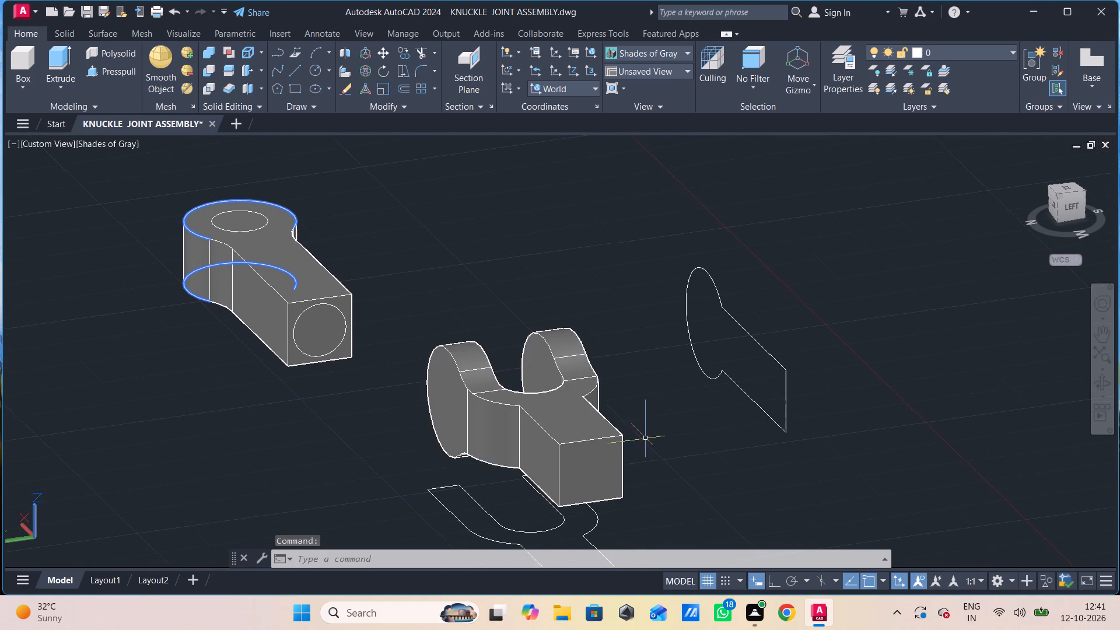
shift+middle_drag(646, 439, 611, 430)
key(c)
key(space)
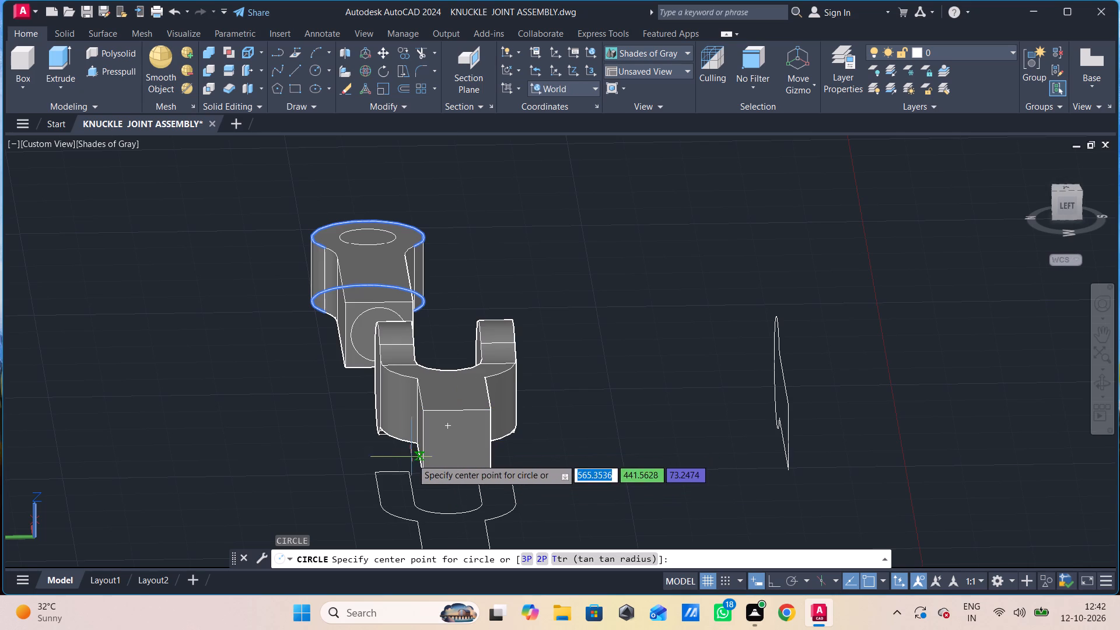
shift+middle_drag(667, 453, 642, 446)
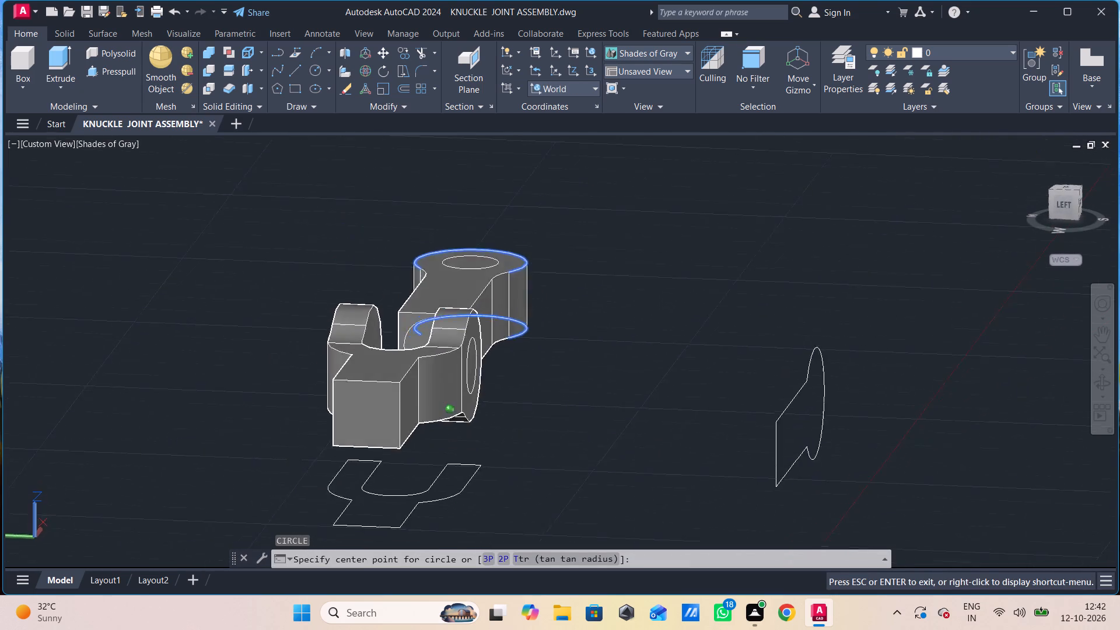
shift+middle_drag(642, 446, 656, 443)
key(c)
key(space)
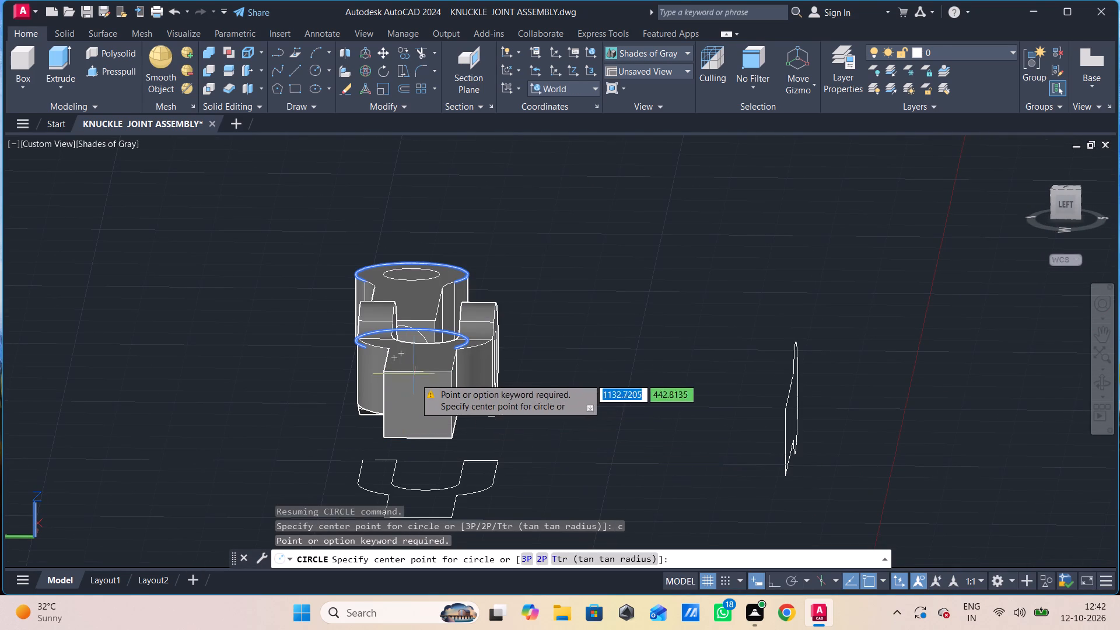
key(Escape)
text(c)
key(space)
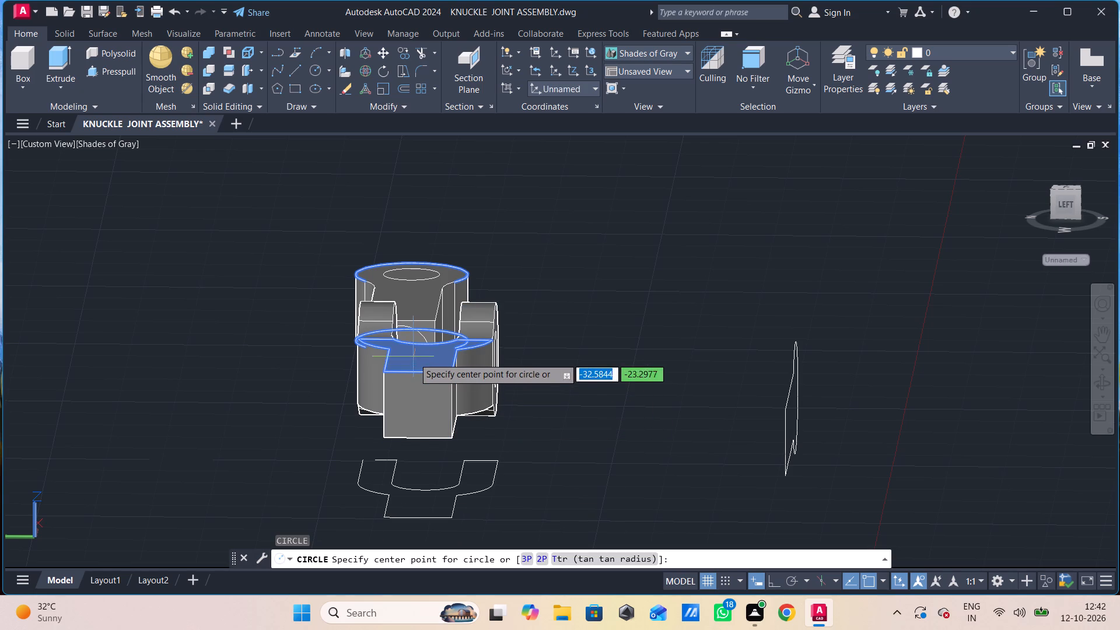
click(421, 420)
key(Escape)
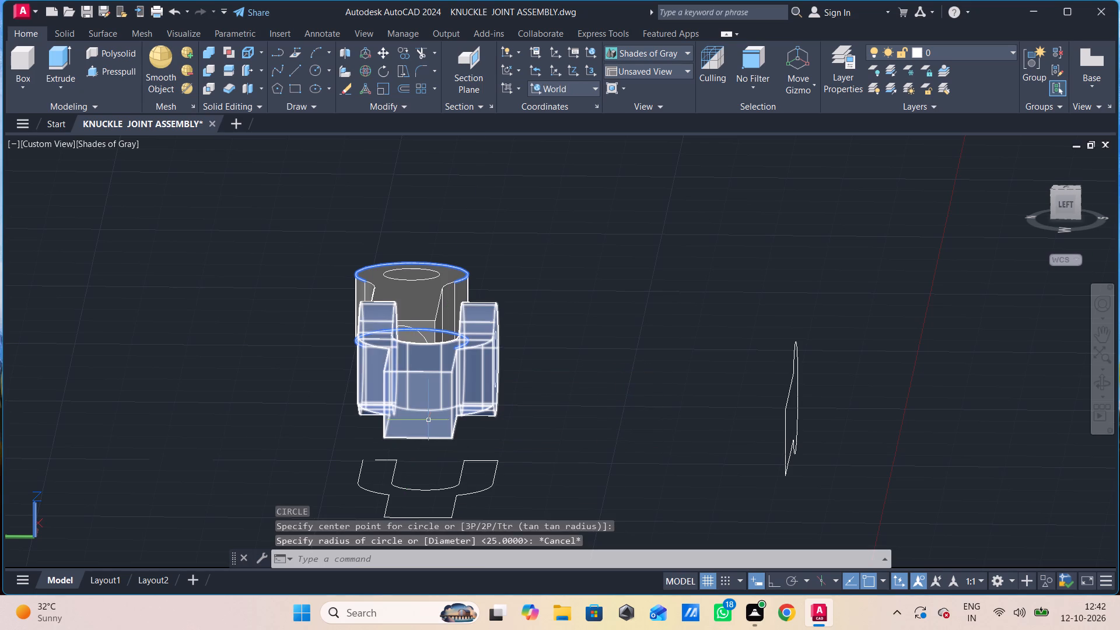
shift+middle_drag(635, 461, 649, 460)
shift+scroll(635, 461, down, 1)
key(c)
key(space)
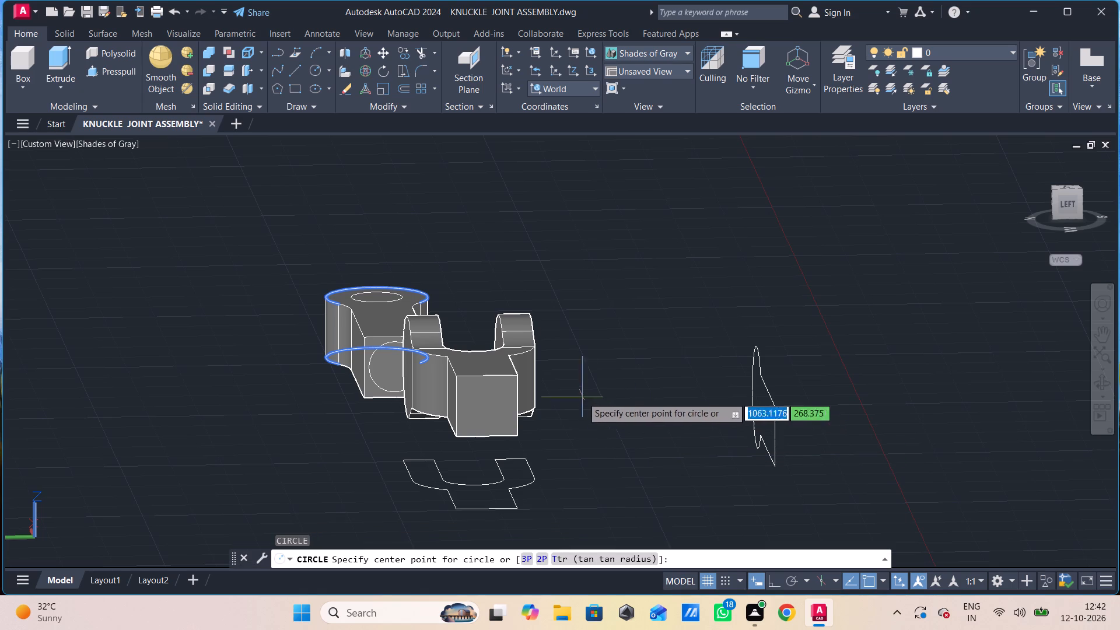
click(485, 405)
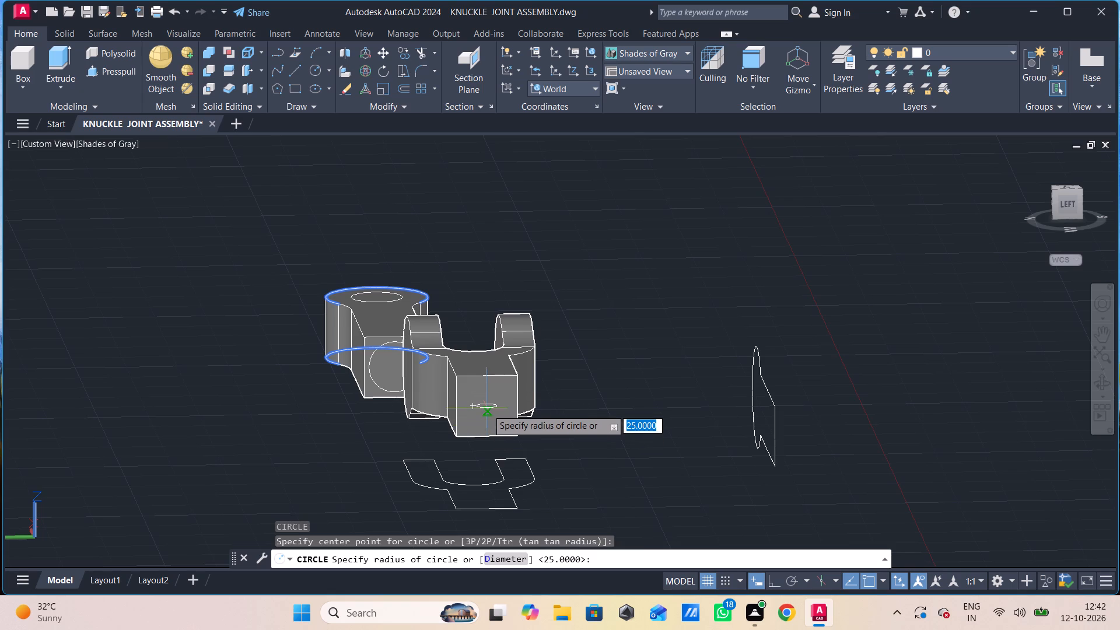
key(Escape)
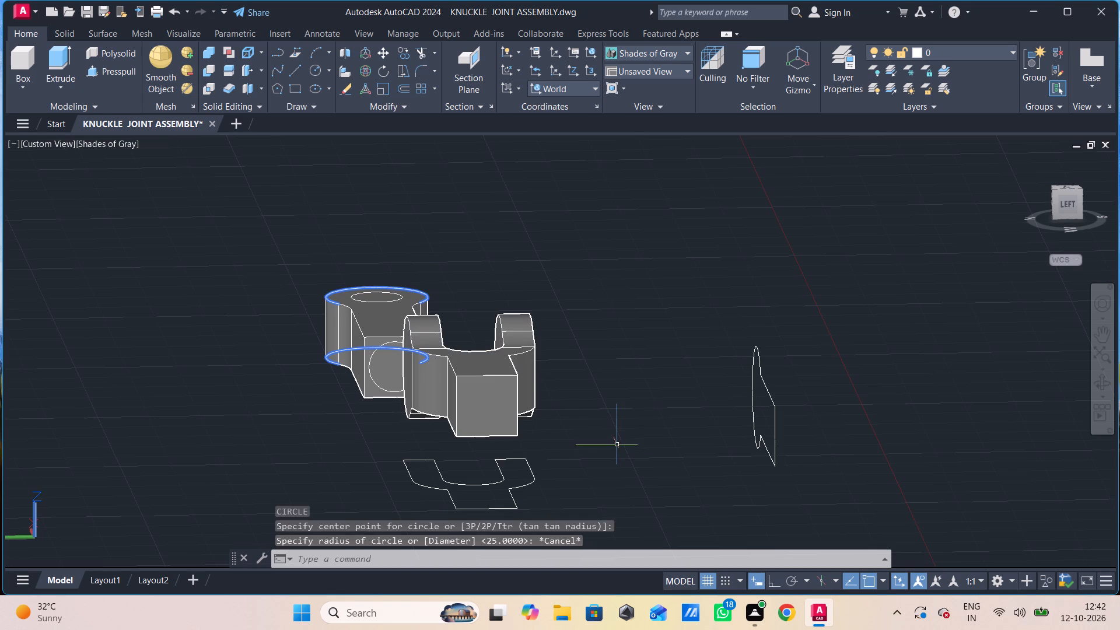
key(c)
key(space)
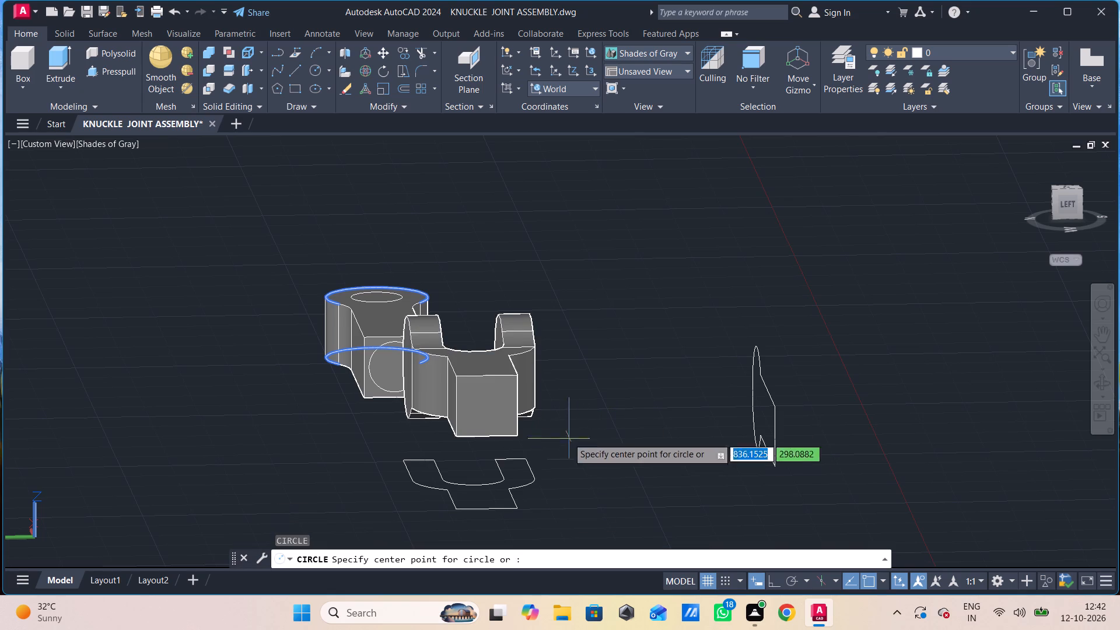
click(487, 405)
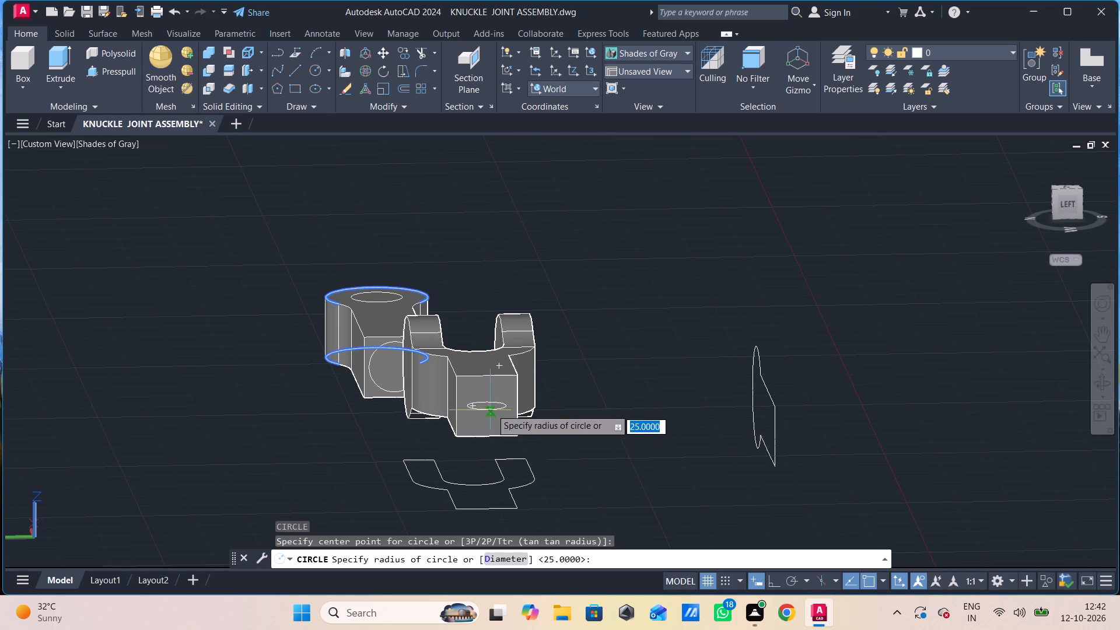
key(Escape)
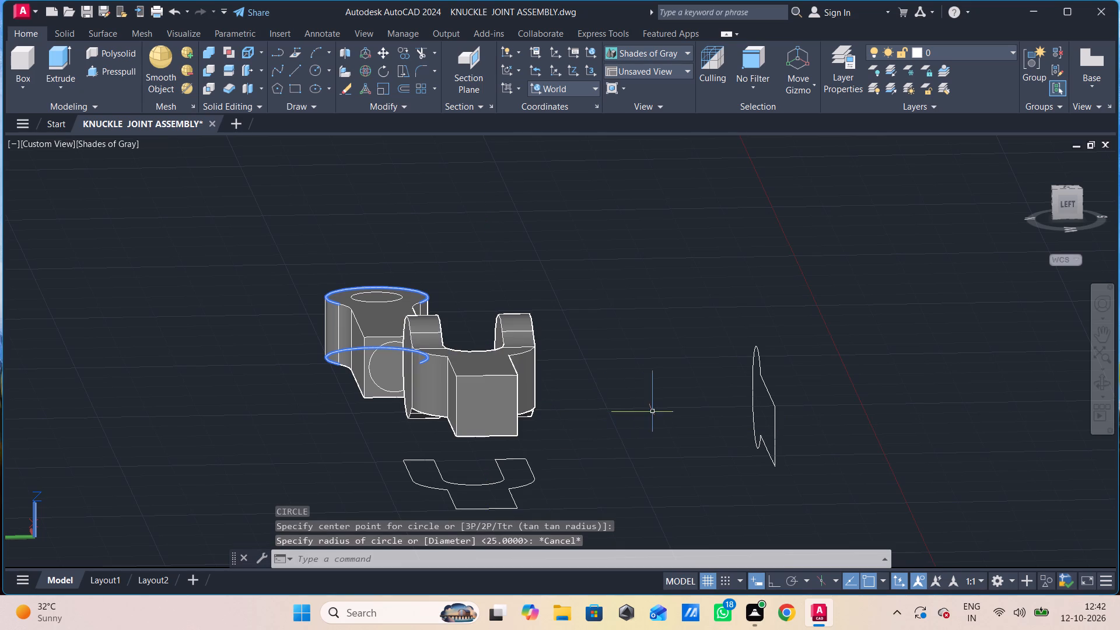
Draw a radius 25 circle centred on the square end face of the fork end's shank.
shift+middle_drag(653, 412, 575, 401)
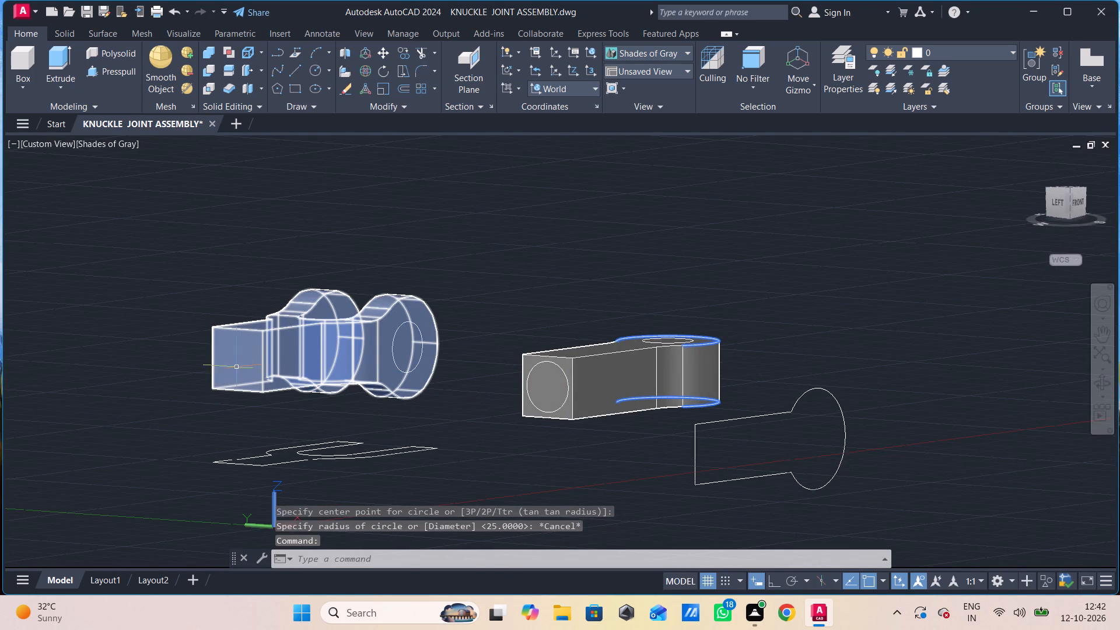
key(c)
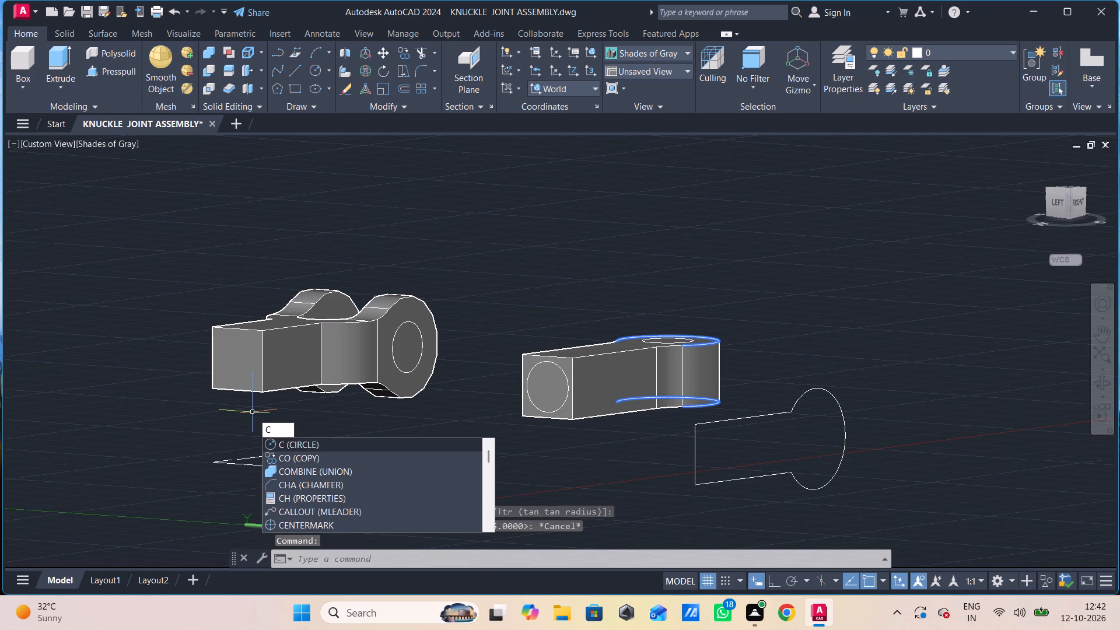
key(Escape)
key(c)
key(space)
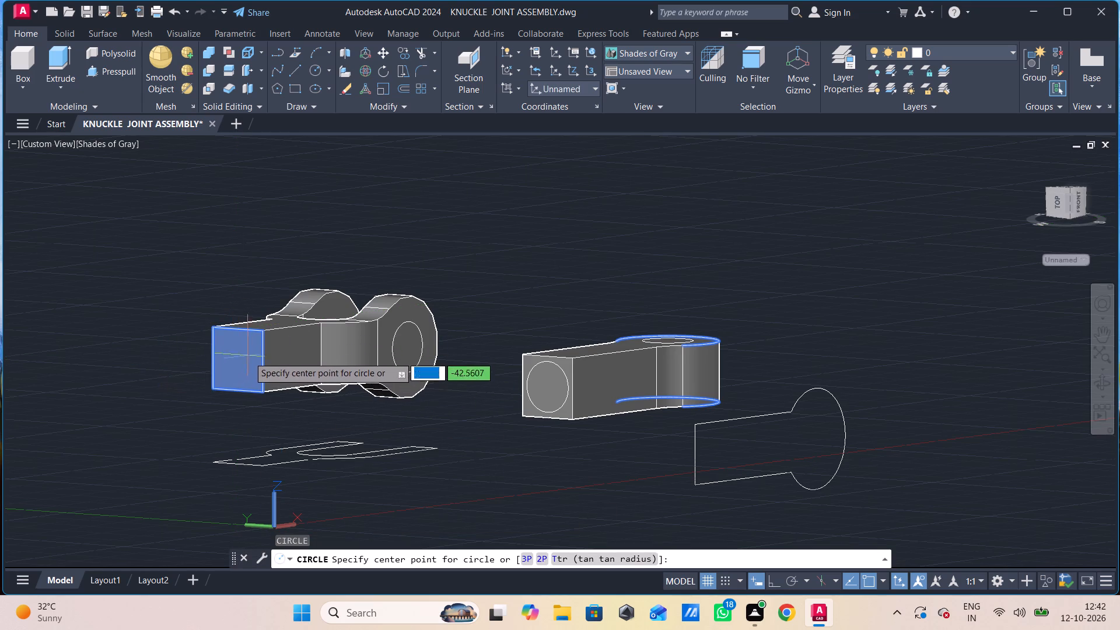
scroll(243, 360, up, 4)
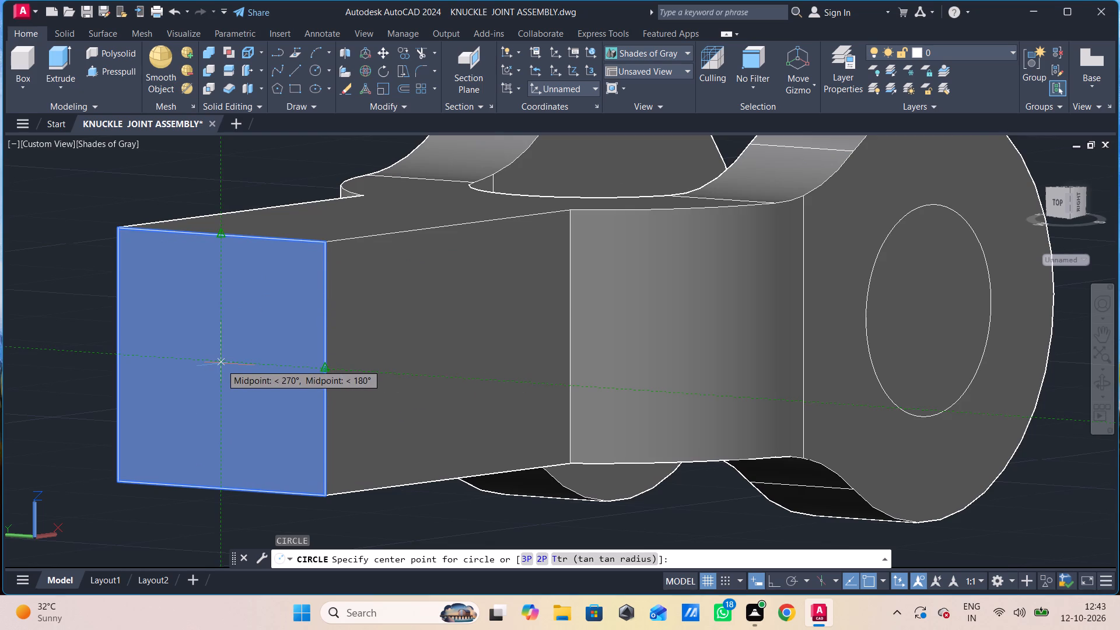
click(221, 364)
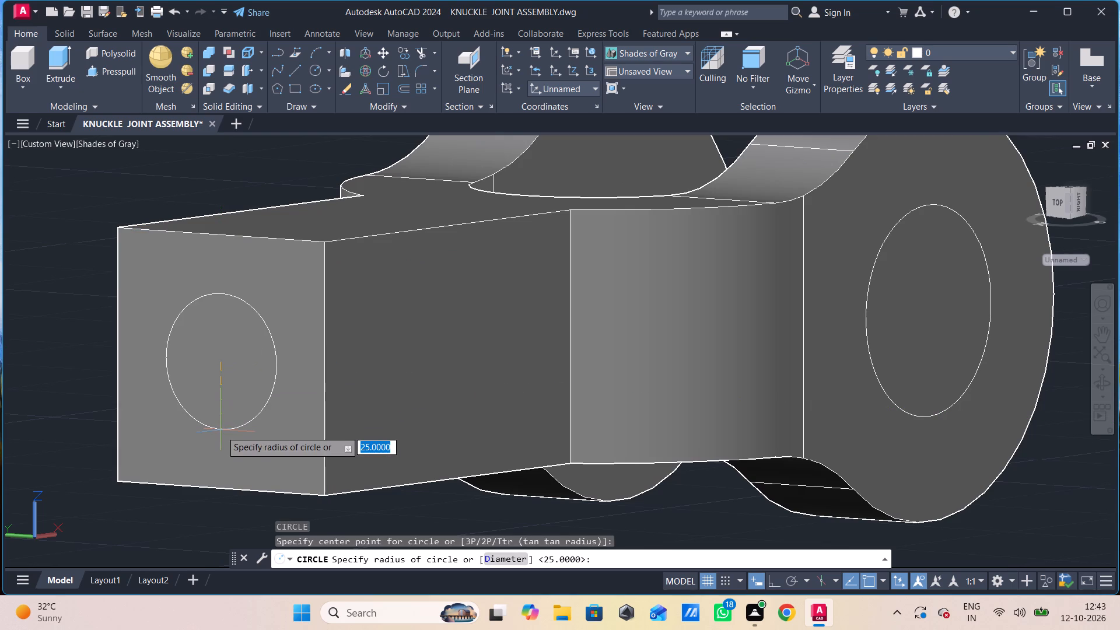
text(25)
key(Return)
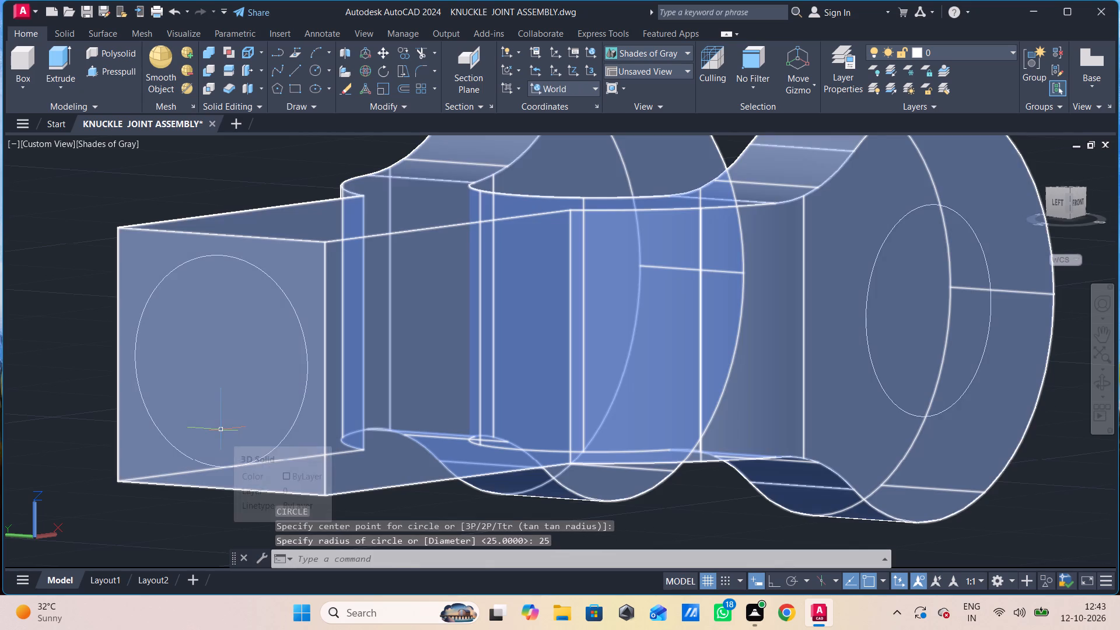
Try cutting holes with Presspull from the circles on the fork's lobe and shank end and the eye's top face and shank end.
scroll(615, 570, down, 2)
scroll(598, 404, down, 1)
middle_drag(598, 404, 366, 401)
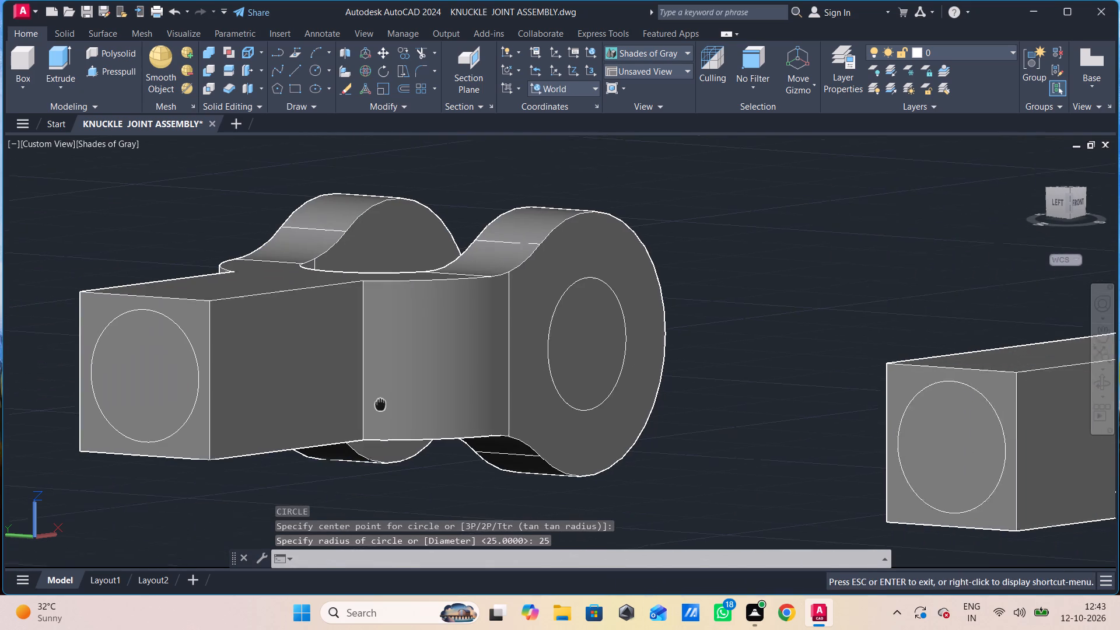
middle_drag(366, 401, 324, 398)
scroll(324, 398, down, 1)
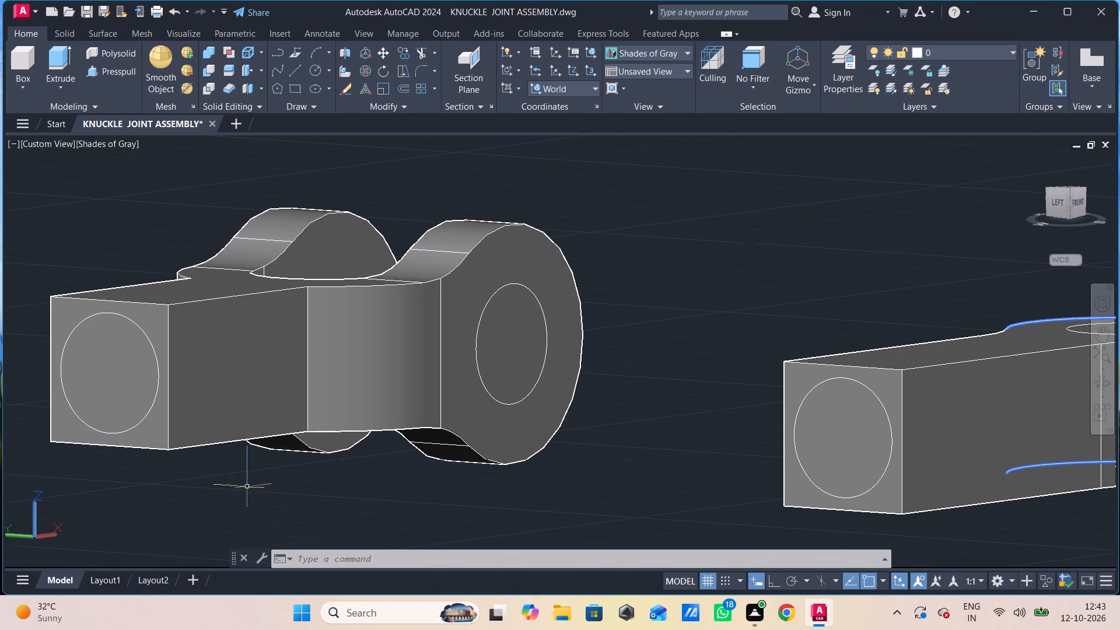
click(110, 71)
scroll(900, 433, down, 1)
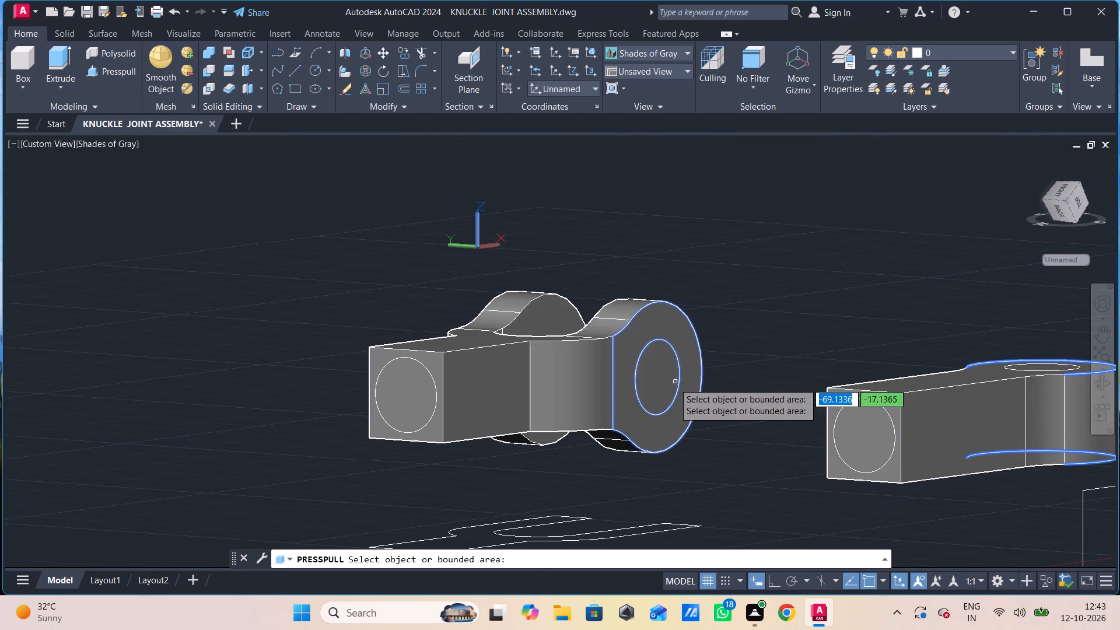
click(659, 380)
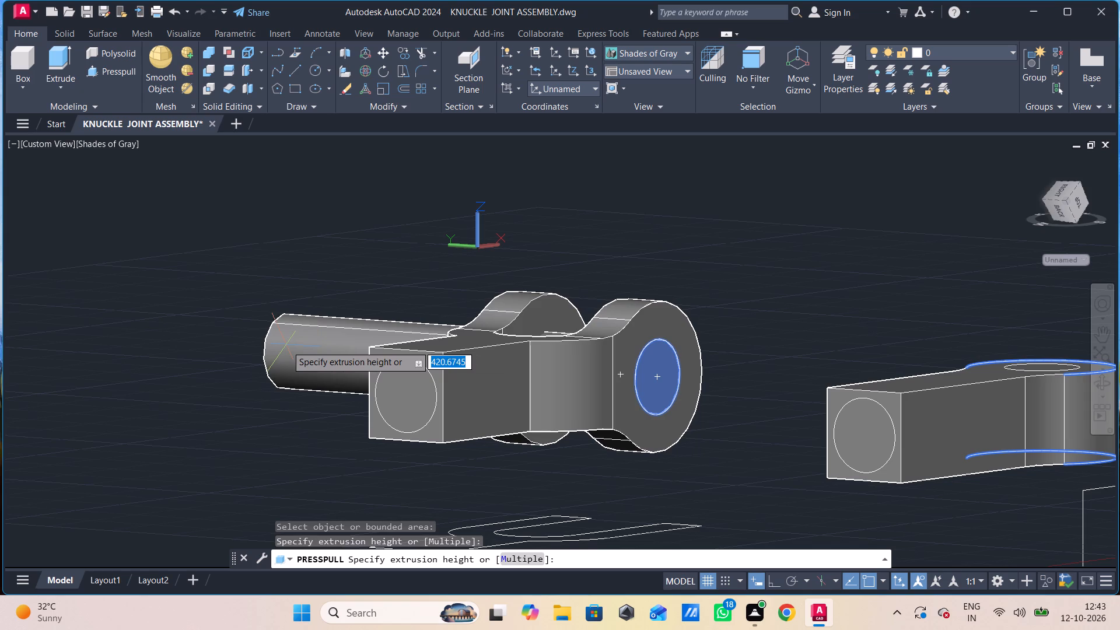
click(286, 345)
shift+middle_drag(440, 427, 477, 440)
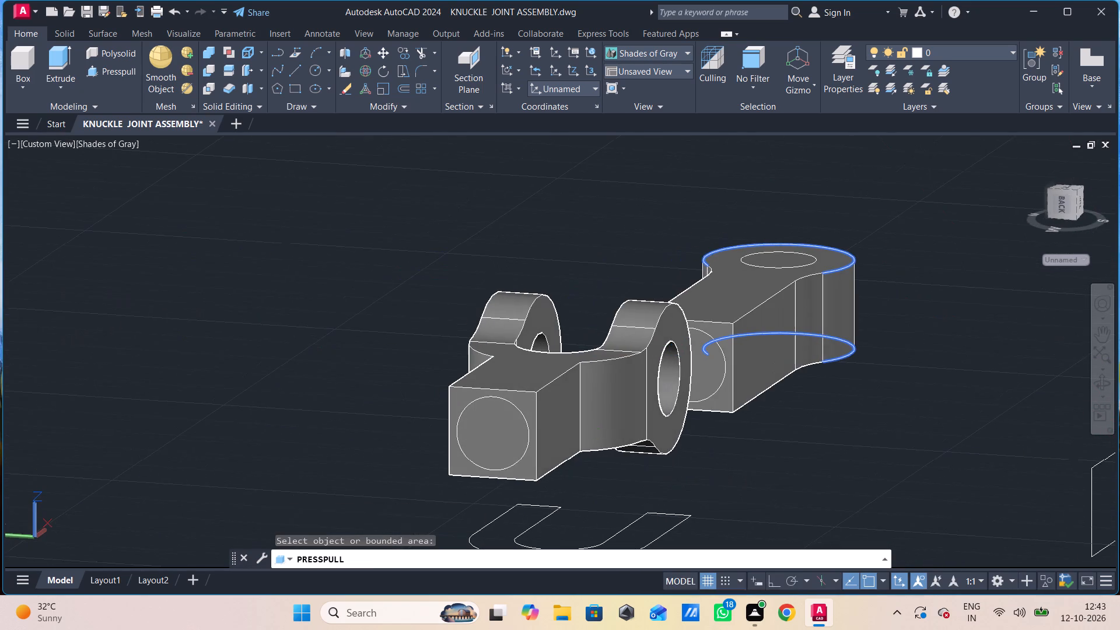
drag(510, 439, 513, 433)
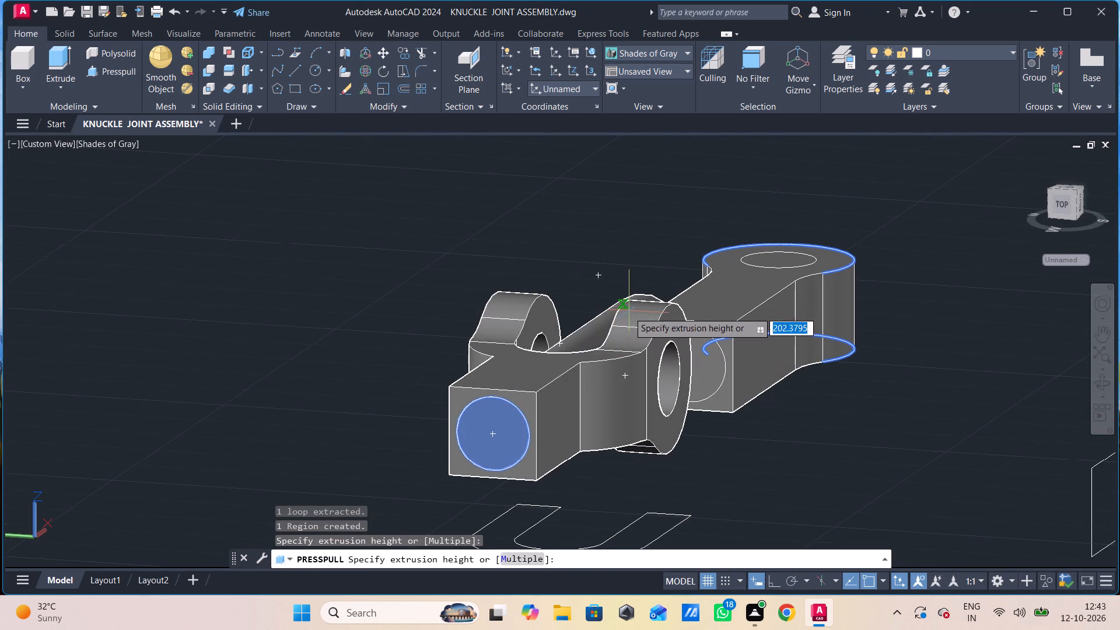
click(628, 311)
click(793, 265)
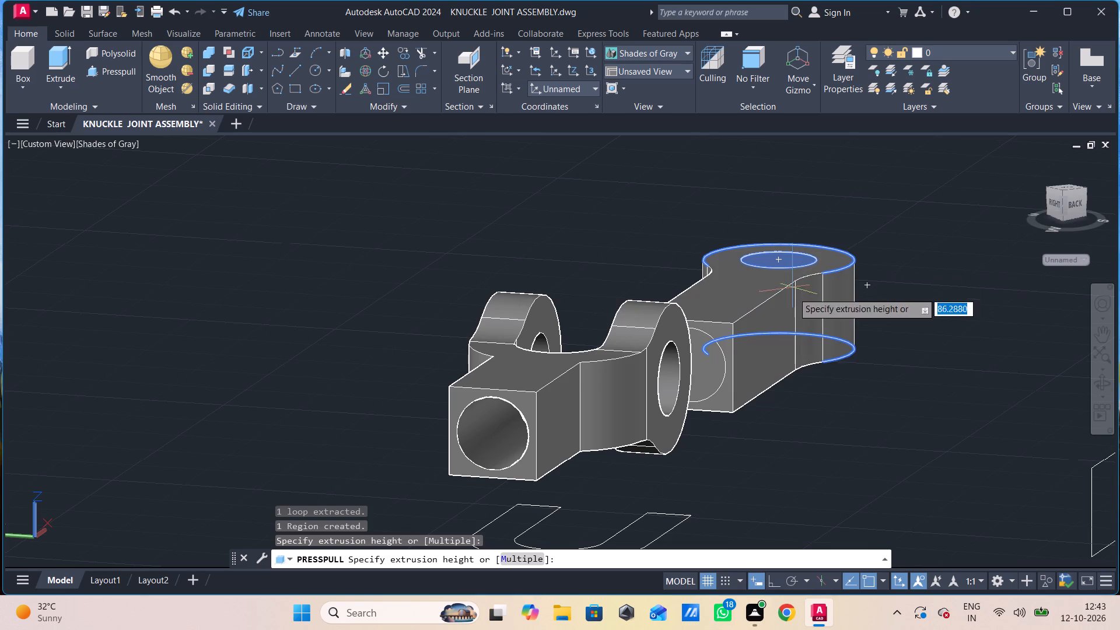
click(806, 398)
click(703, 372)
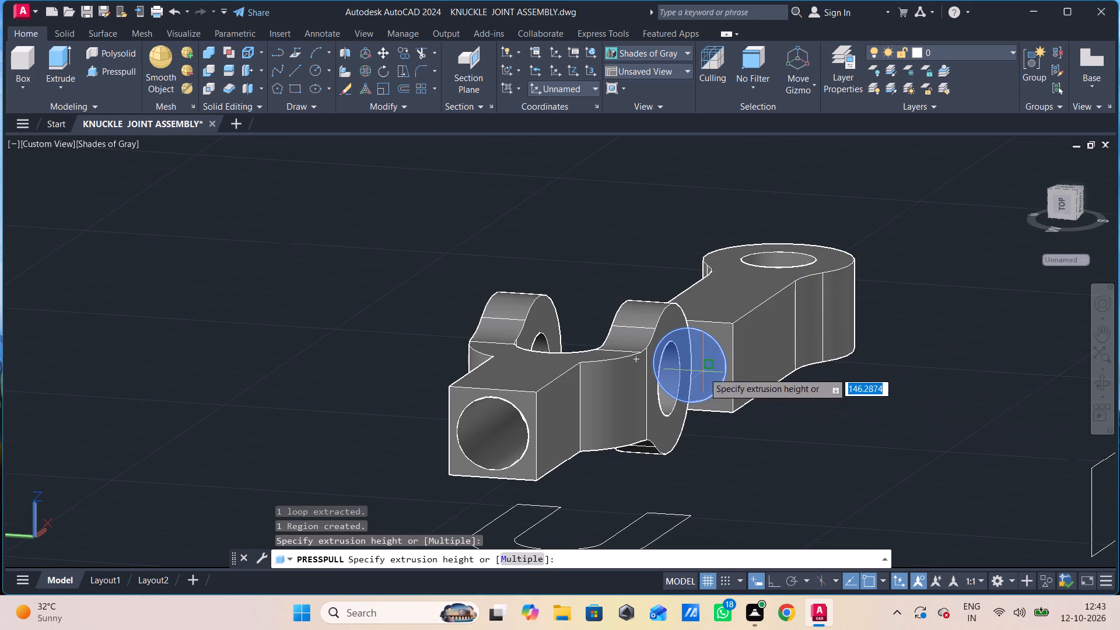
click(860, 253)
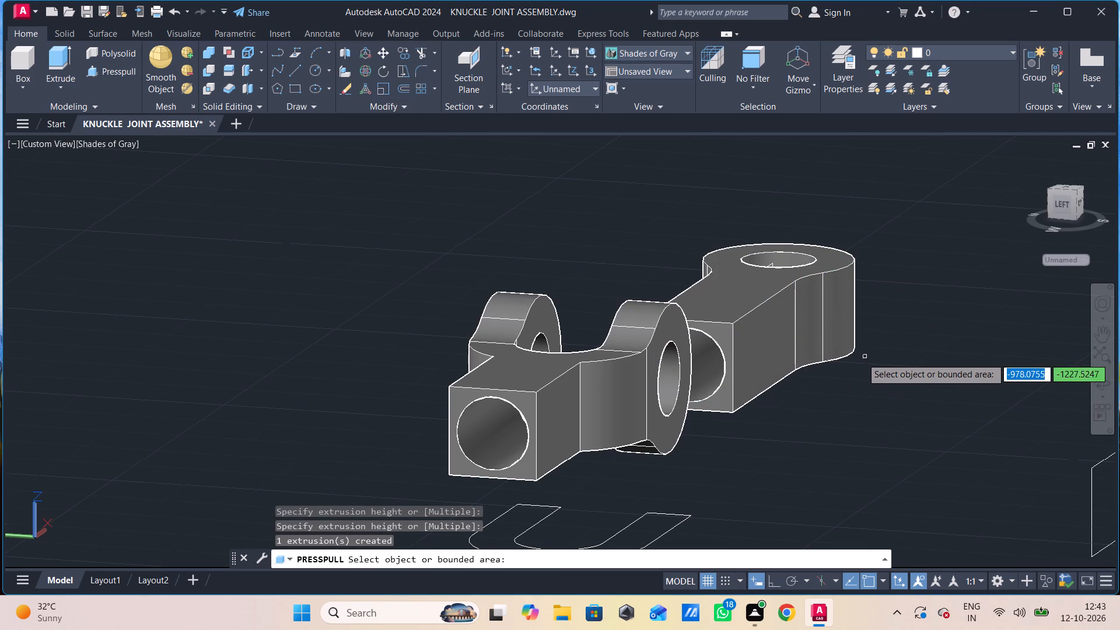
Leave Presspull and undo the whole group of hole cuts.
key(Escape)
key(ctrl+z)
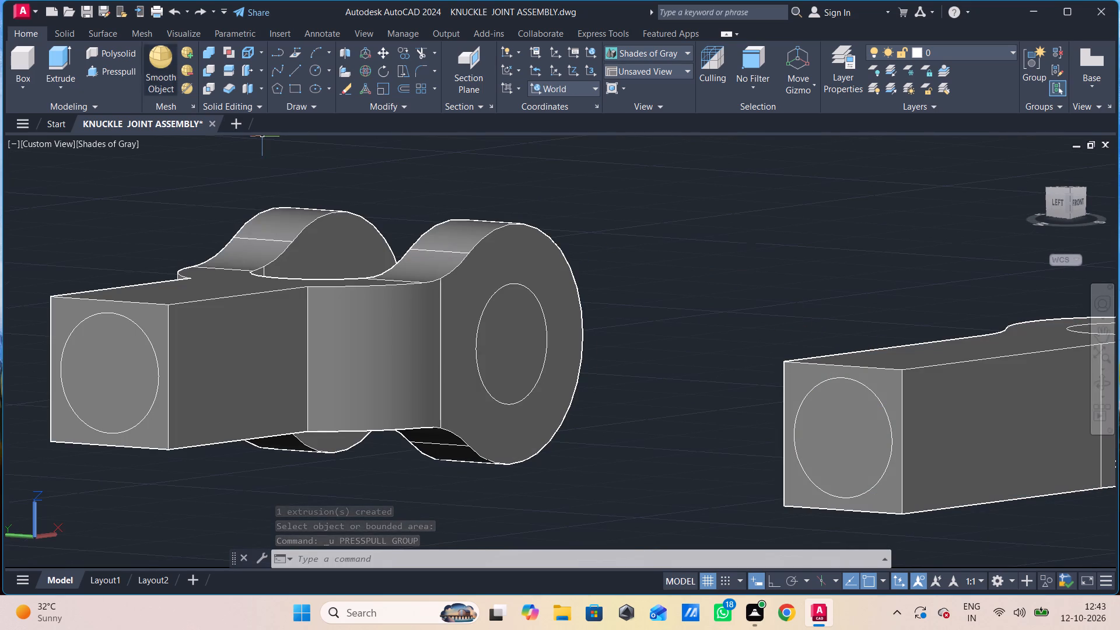
Presspull the circle on the fork's front lobe face through both lobes to cut the pin hole.
click(133, 69)
click(528, 327)
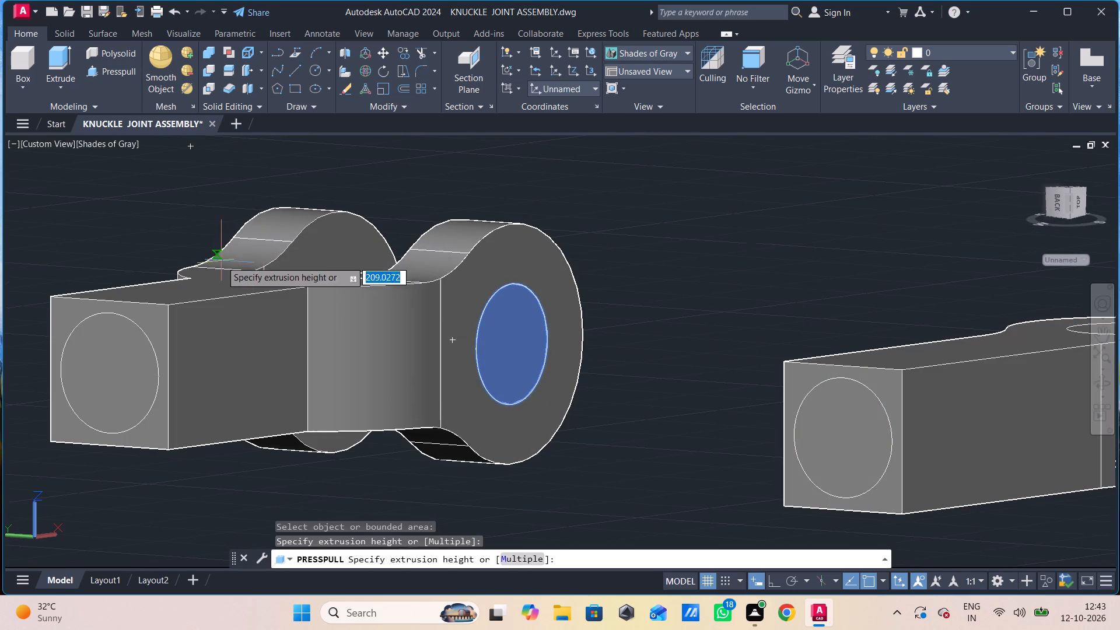
click(184, 220)
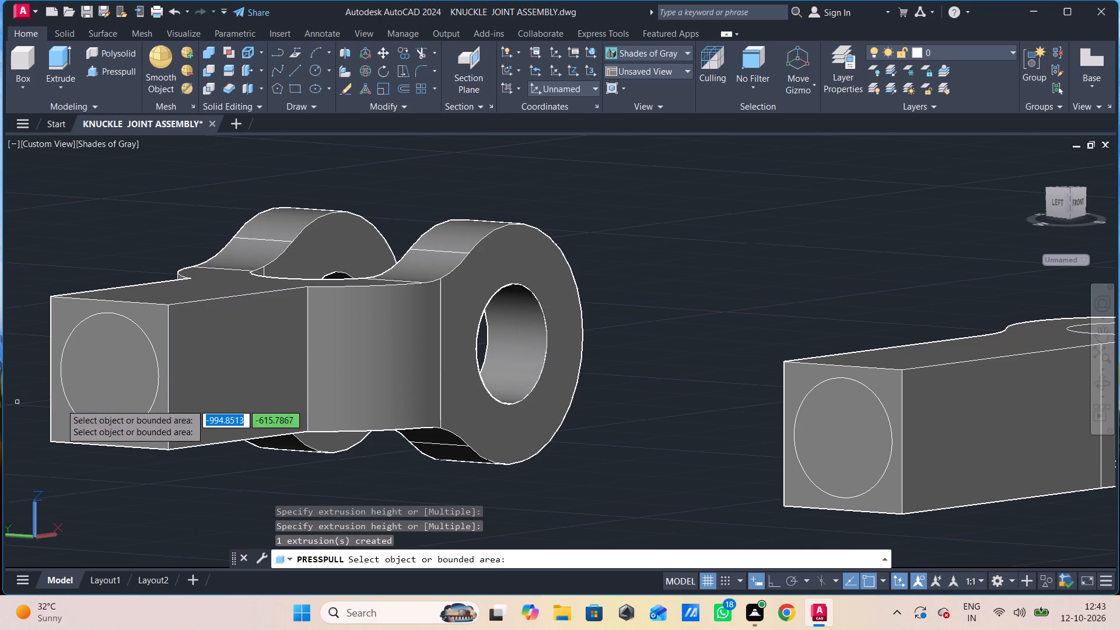
Presspull the circle on the fork shank's square end face inward to bore a hole into the shank.
click(94, 379)
click(655, 274)
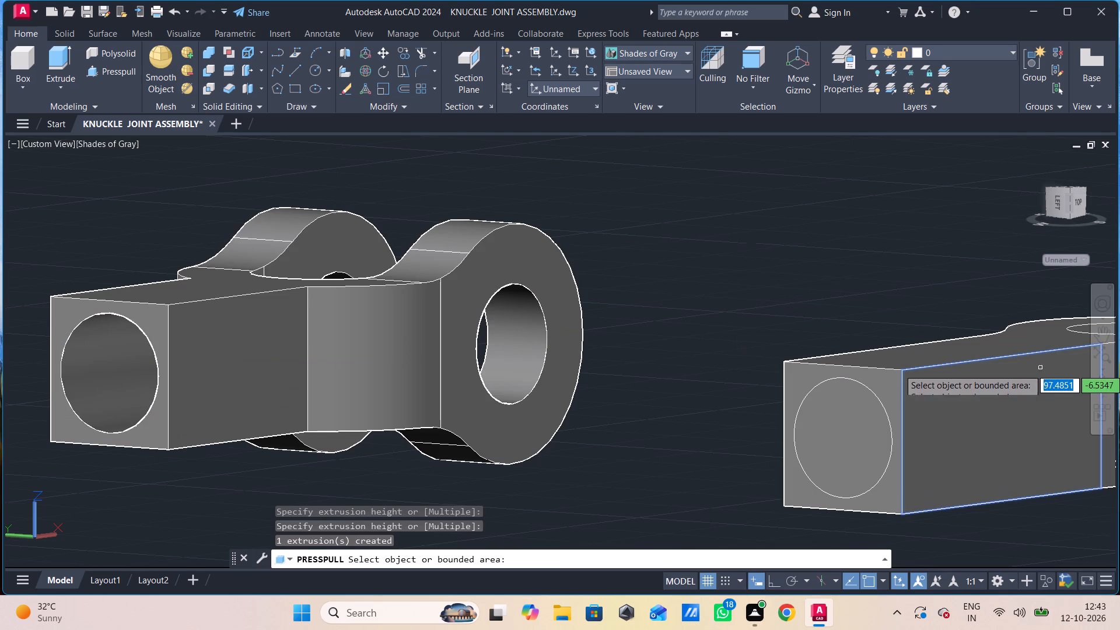
Presspull the circle on the eye end's top face down through the full thickness to cut the pin hole.
middle_drag(919, 388, 780, 415)
click(977, 356)
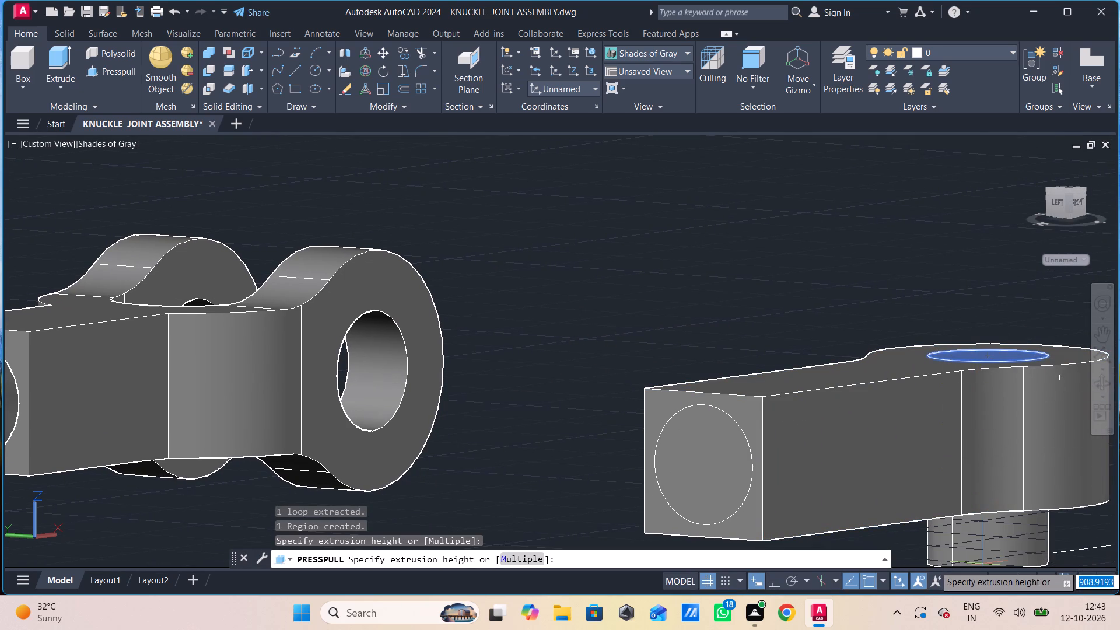
click(984, 565)
Presspull the circle on the eye end's shank face outward by 60 to form a round rod.
click(701, 480)
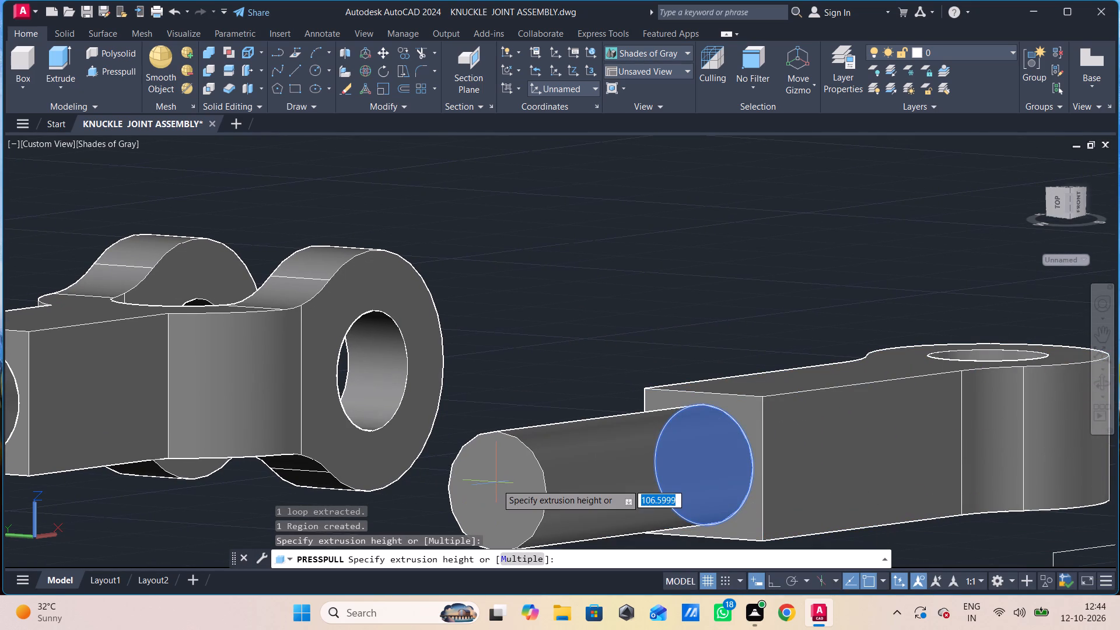
text(60)
key(Return)
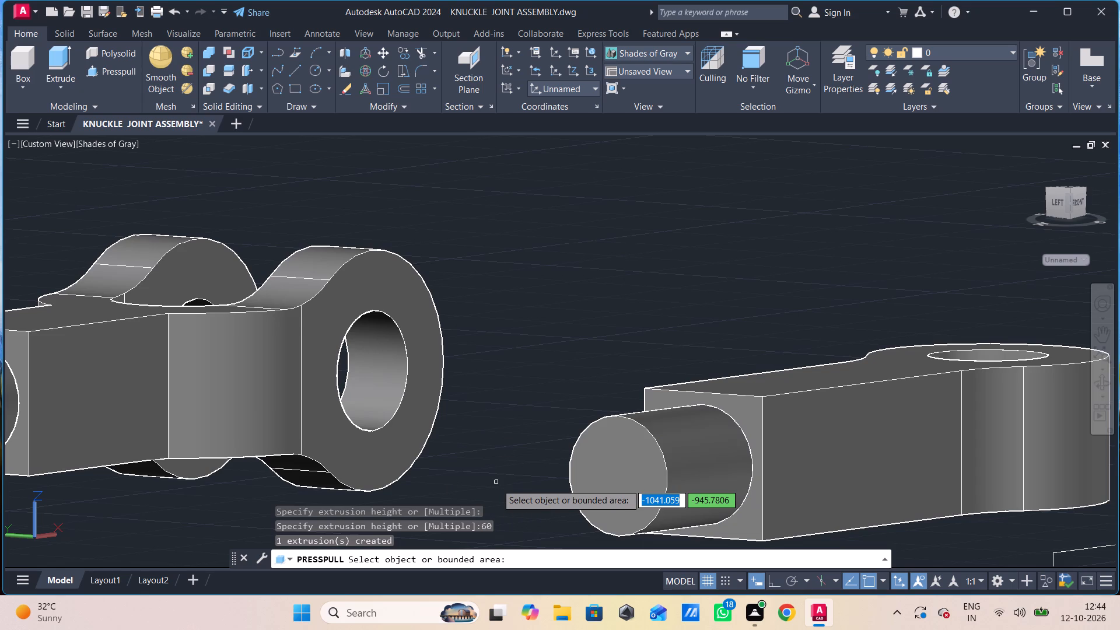
Presspull the circular edge of the hole in the fork shank's square end by 25 to fill the bore.
scroll(439, 397, down, 1)
key(Escape)
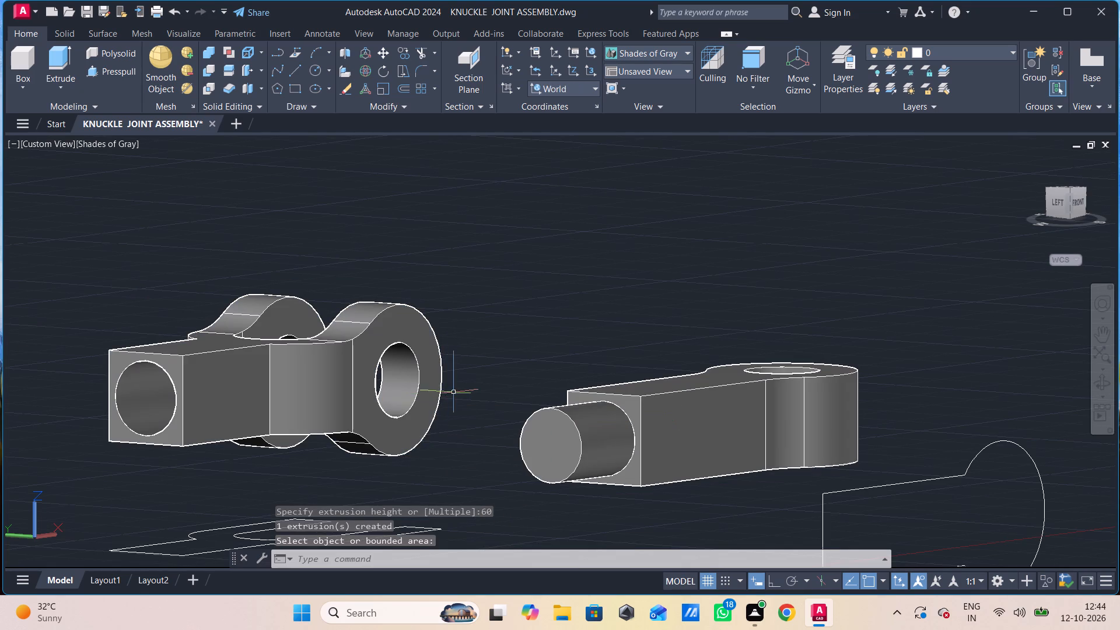
middle_drag(454, 393, 452, 381)
scroll(466, 370, down, 1)
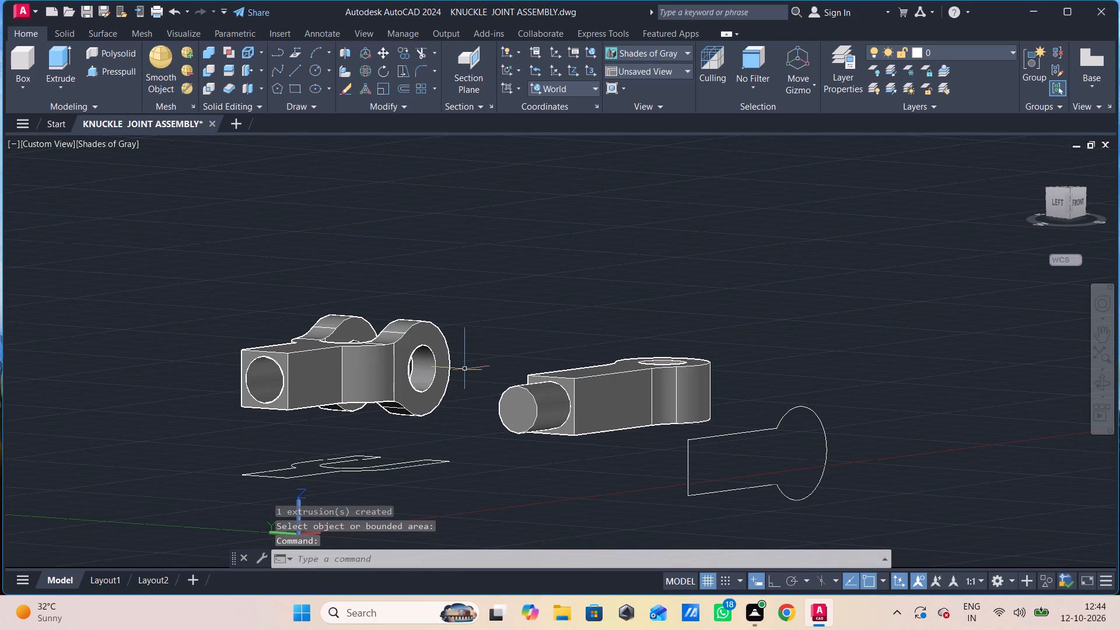
middle_drag(465, 370, 443, 338)
scroll(440, 338, up, 1)
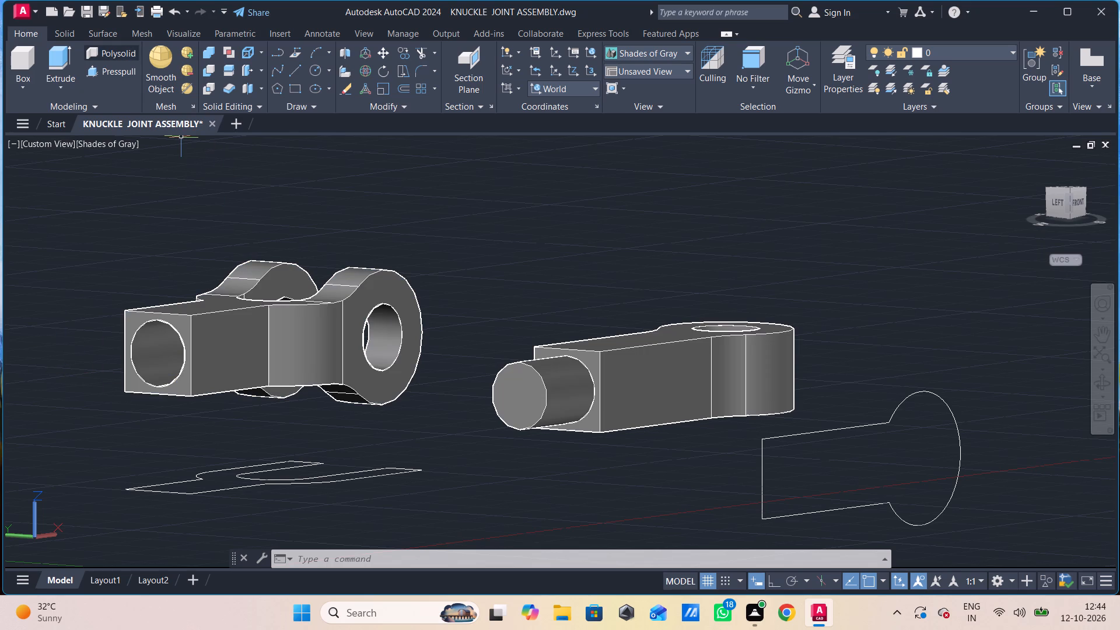
click(106, 65)
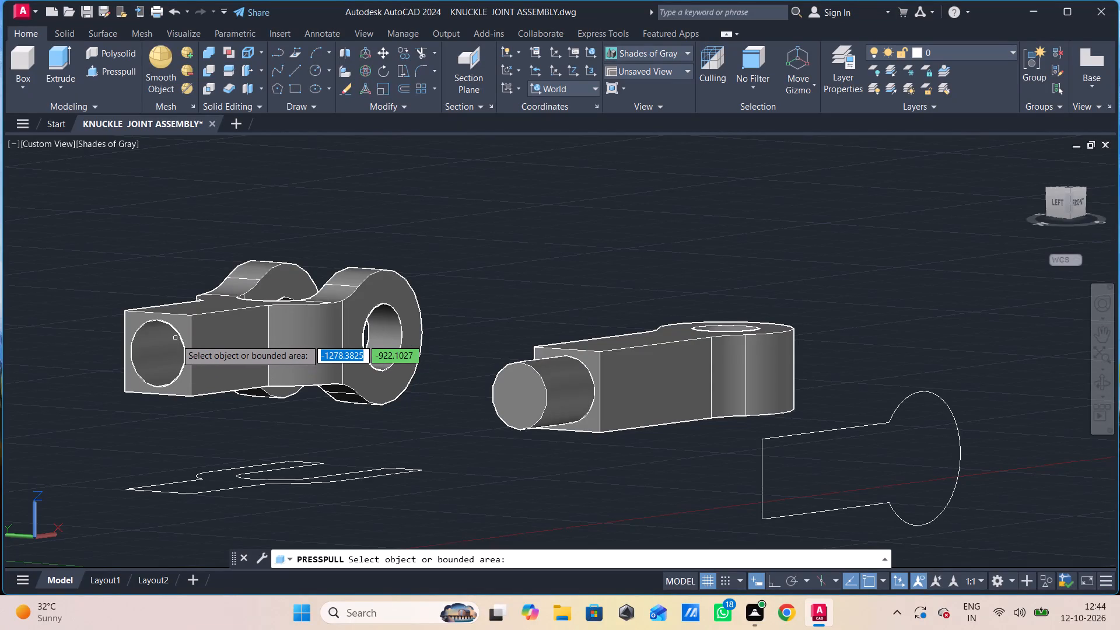
click(181, 369)
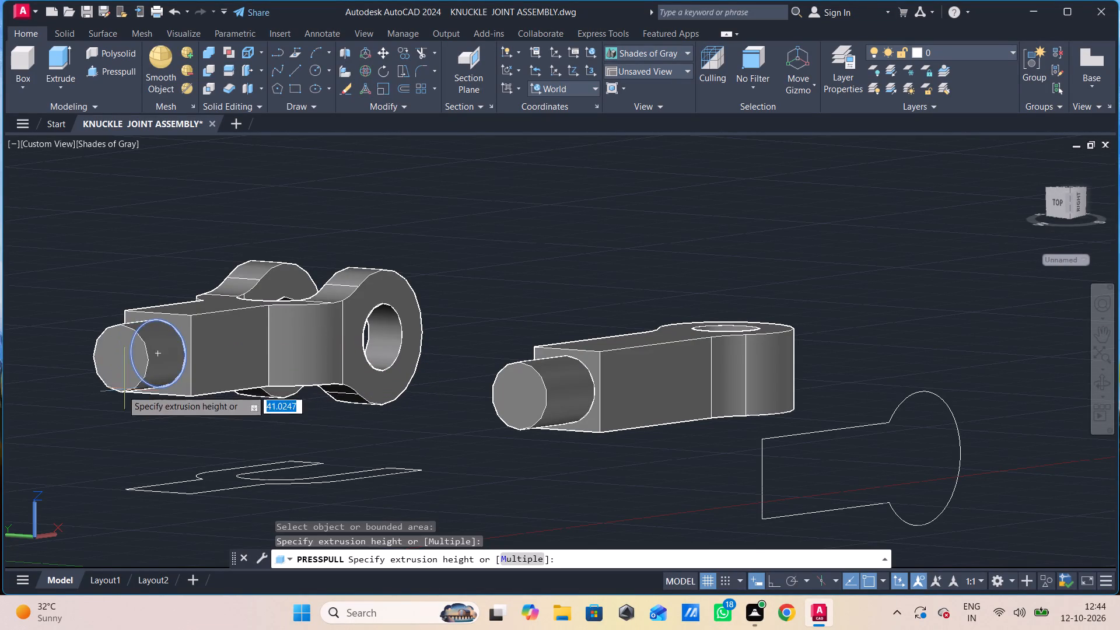
click(170, 375)
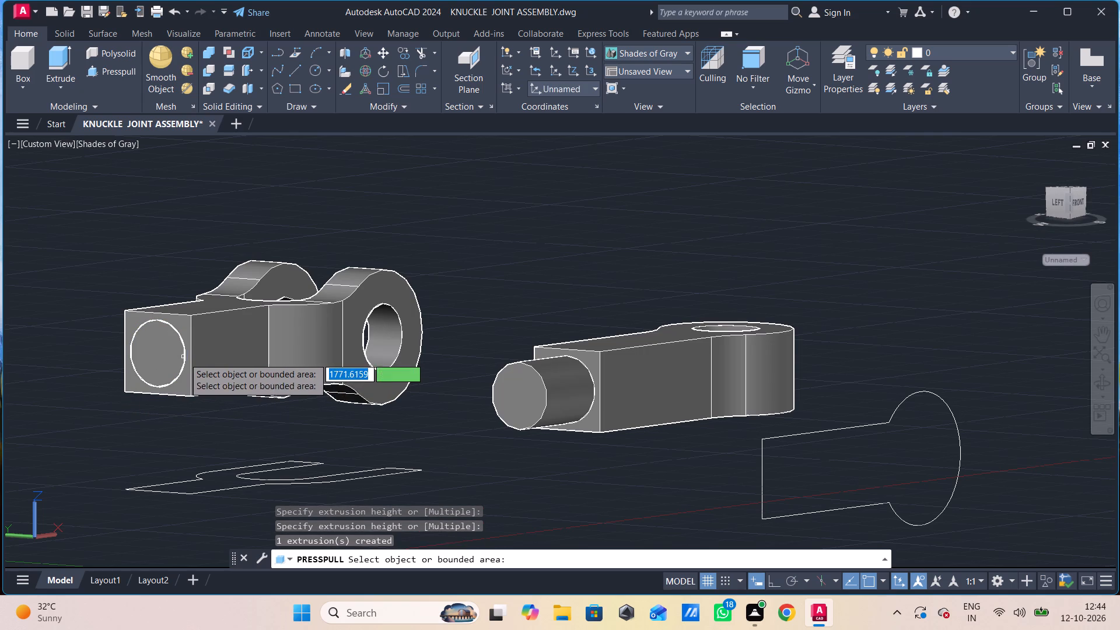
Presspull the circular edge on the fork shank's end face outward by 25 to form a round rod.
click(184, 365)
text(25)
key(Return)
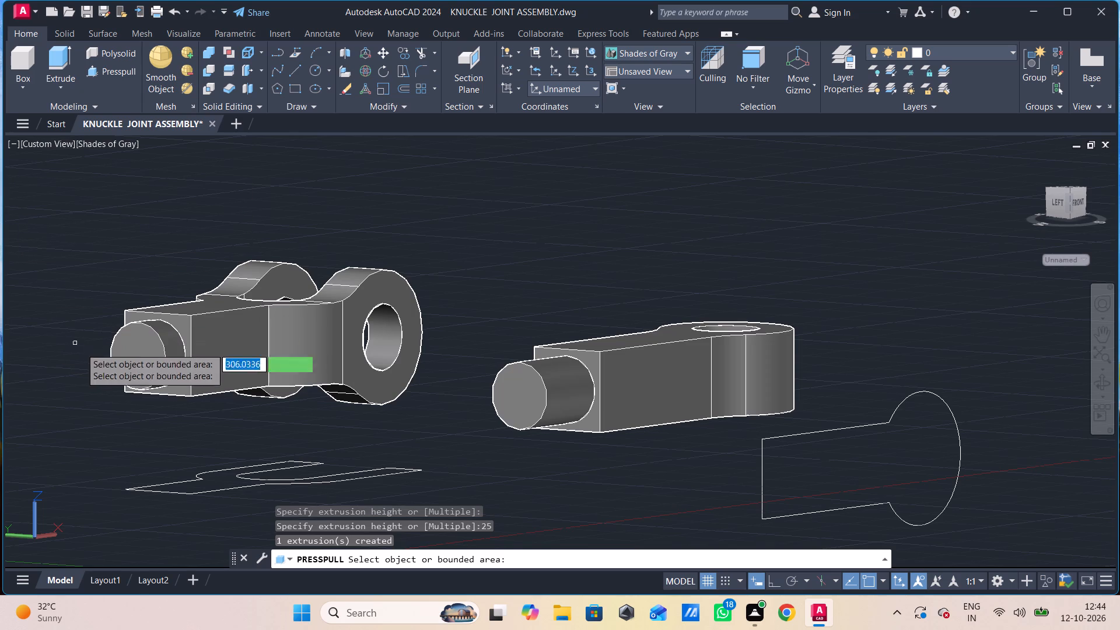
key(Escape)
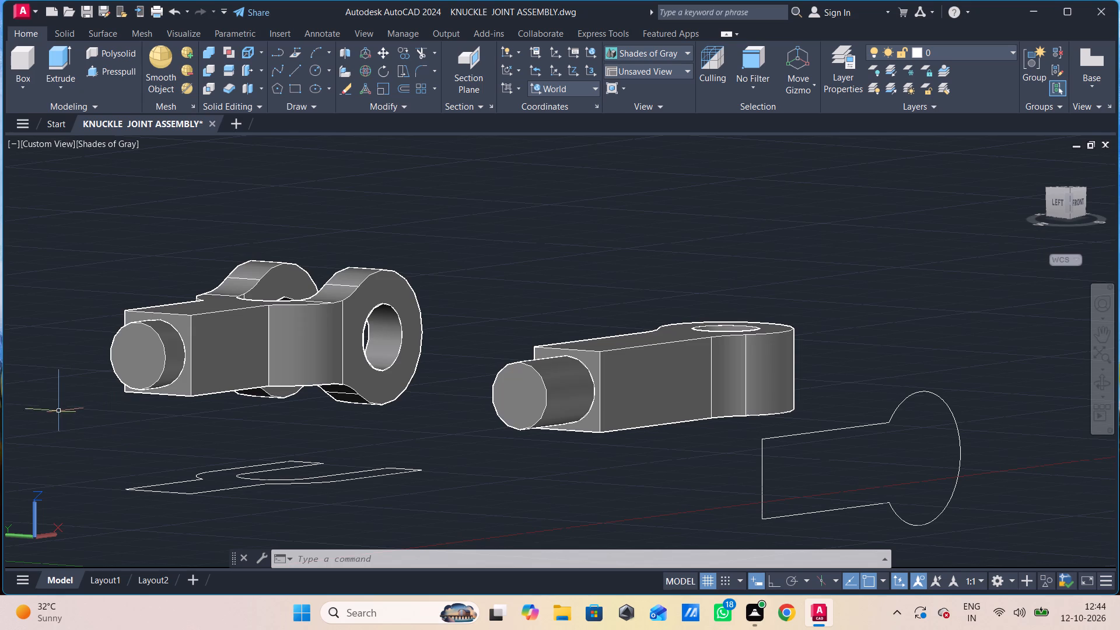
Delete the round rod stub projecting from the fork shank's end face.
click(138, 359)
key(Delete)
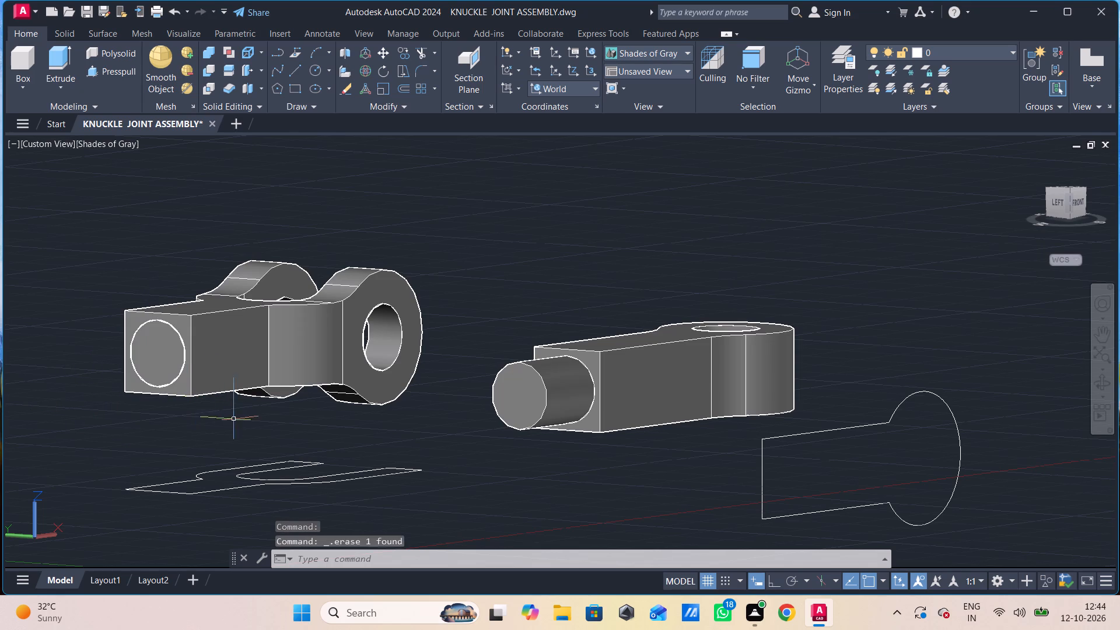
Presspull the circular face on the fork shank's square end outward by 25 to form a round rod.
click(108, 70)
click(158, 350)
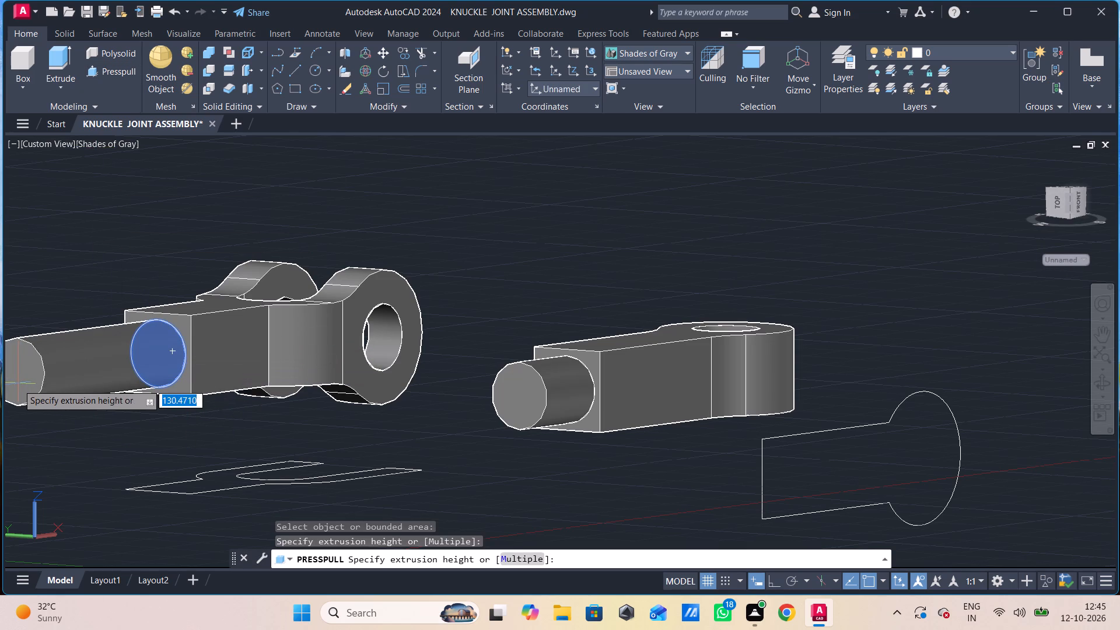
text(25)
key(Return)
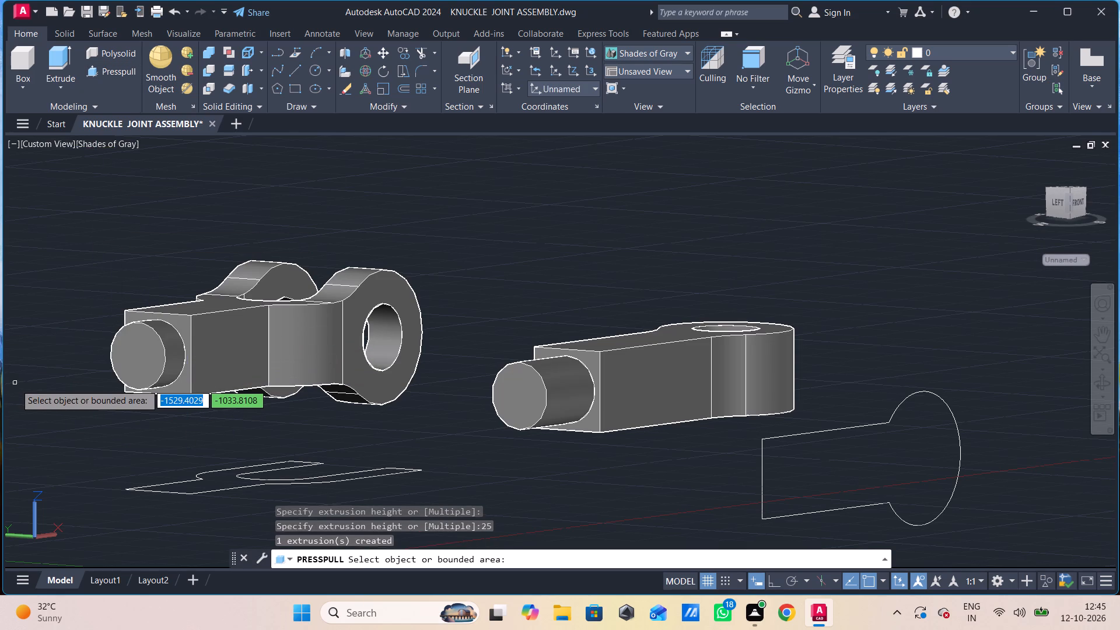
shift+middle_drag(384, 389, 278, 370)
scroll(280, 367, down, 1)
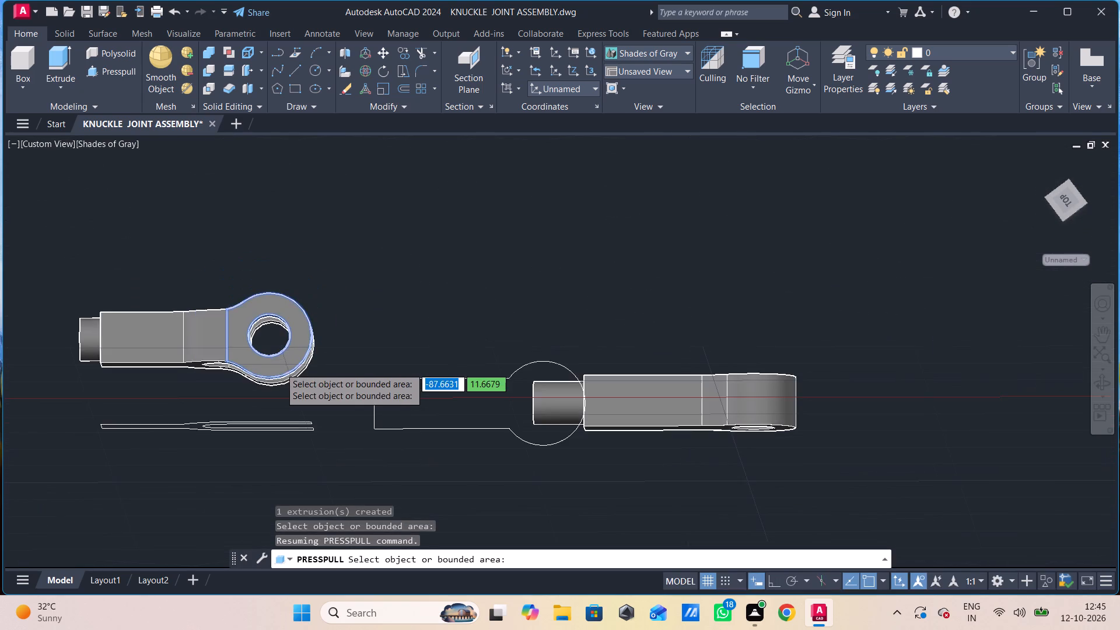
shift+middle_drag(279, 364, 328, 377)
middle_click(309, 346)
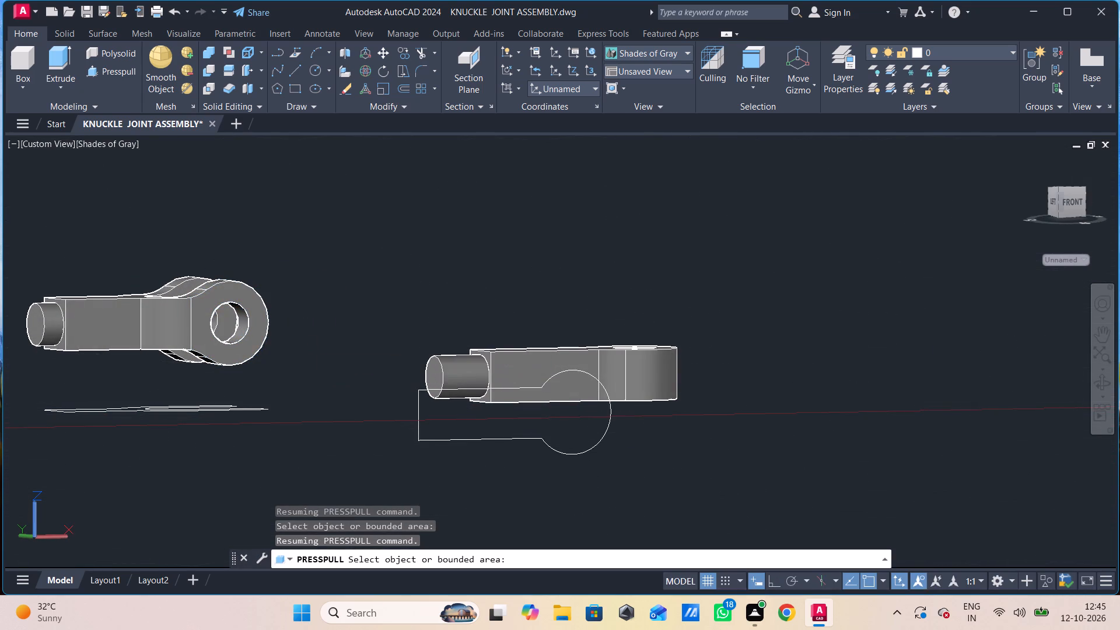
key(Escape)
In the Top view, draw a 60 by 15 rectangle in the empty space below the eye end.
middle_drag(312, 344, 401, 374)
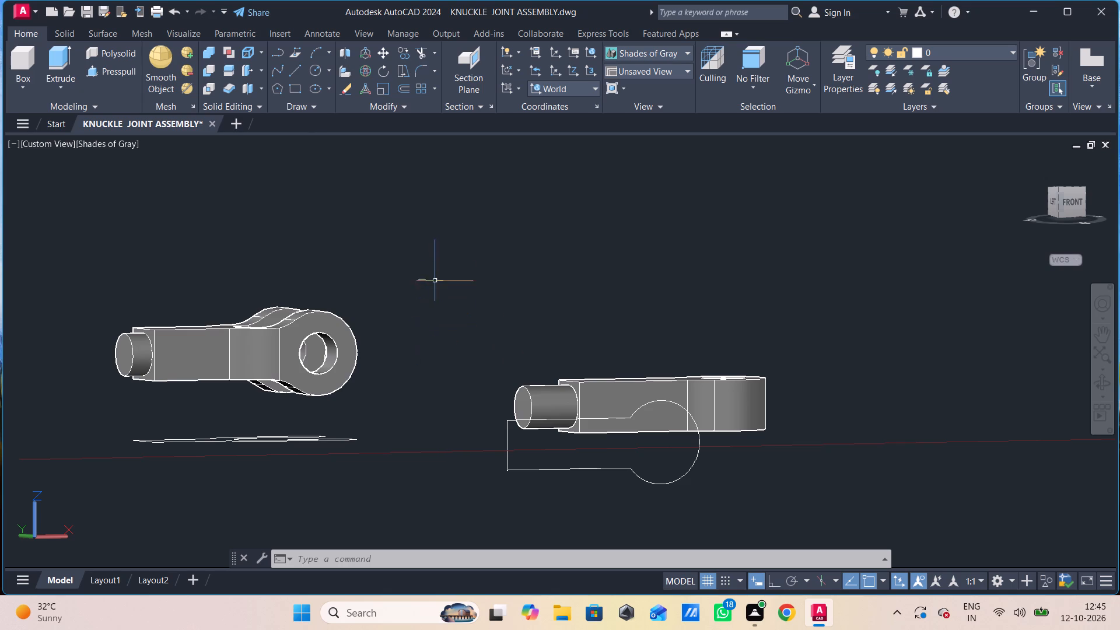
click(36, 139)
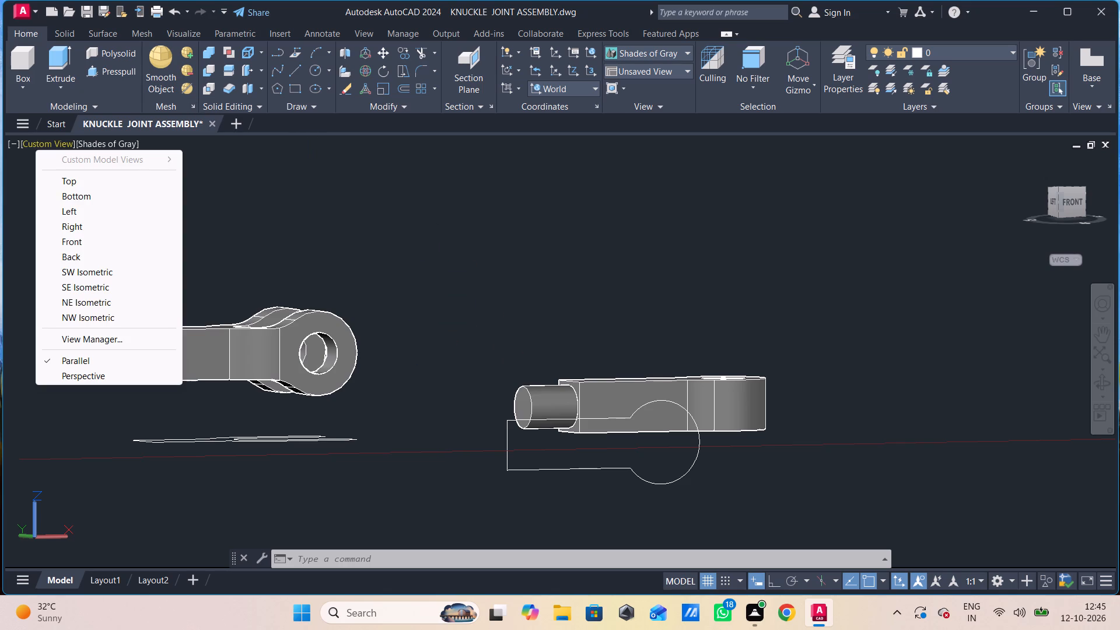
click(58, 178)
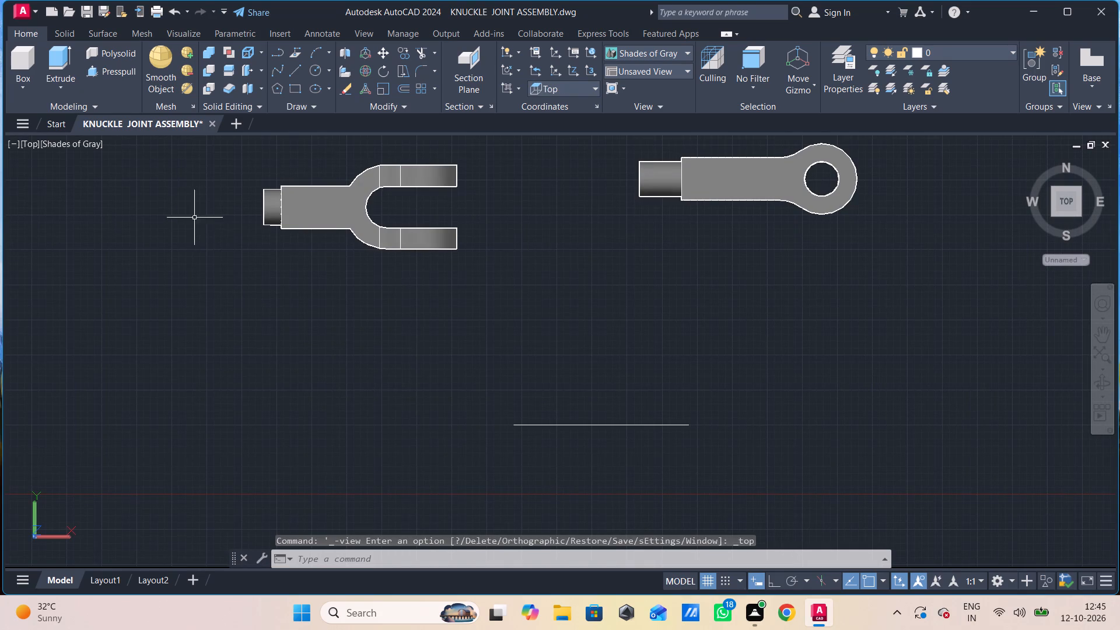
middle_drag(242, 228, 141, 383)
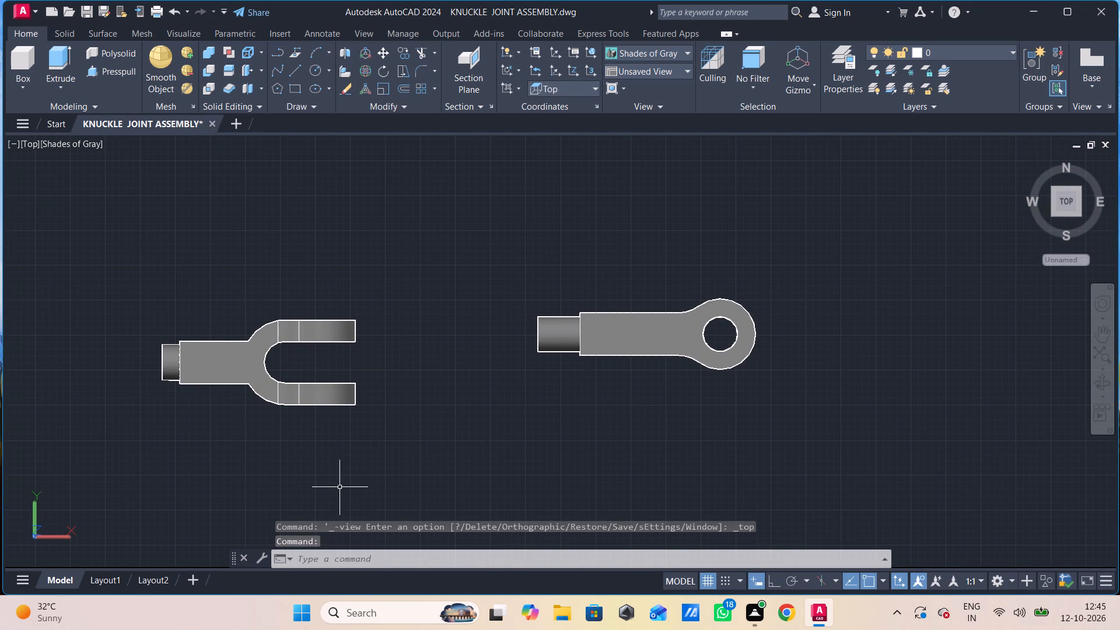
scroll(365, 447, down, 1)
middle_drag(372, 360, 374, 303)
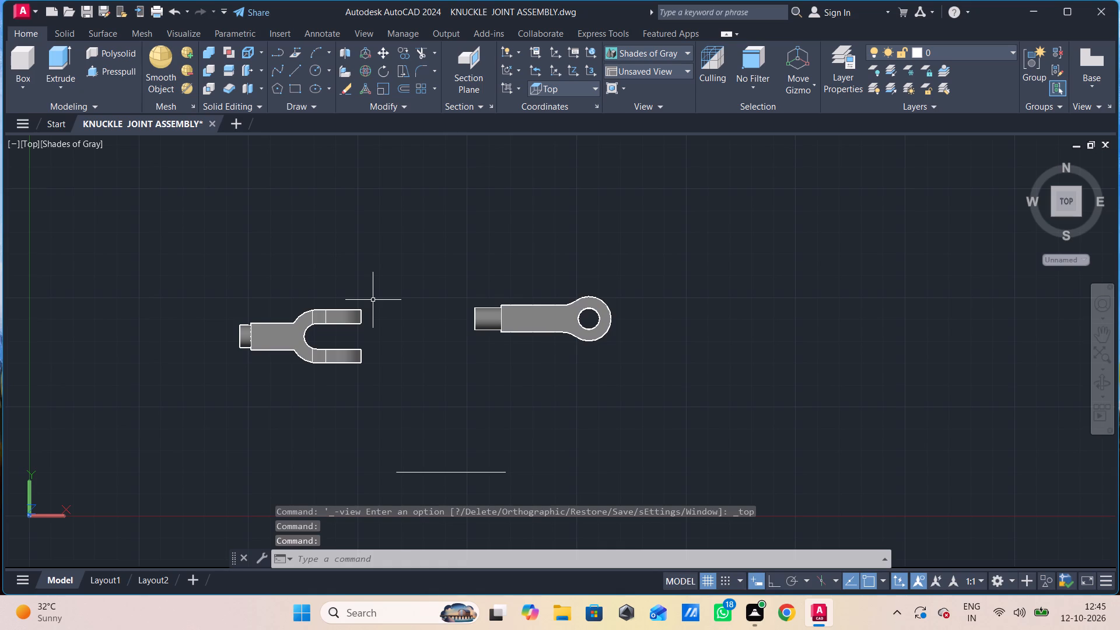
middle_drag(373, 301, 361, 220)
scroll(361, 220, up, 1)
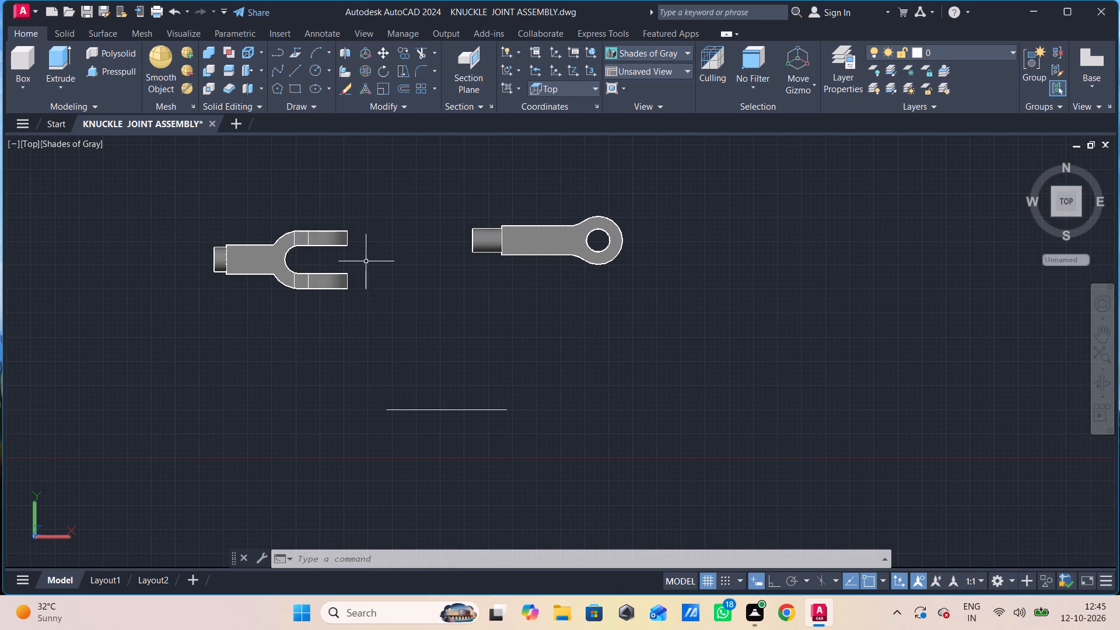
middle_drag(366, 262, 367, 302)
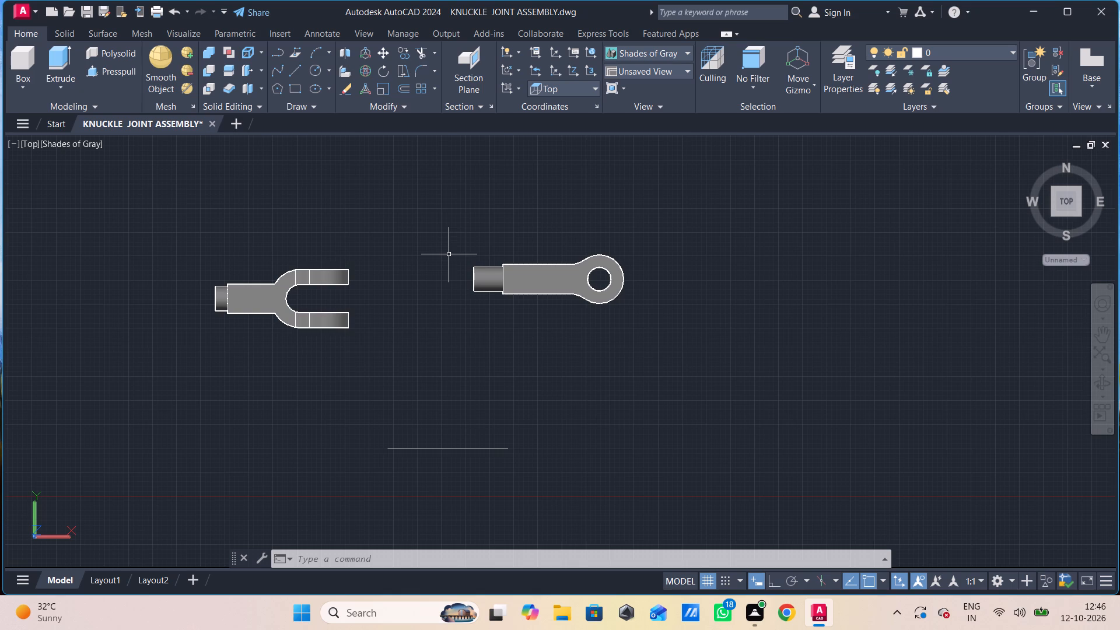
text(rec)
key(space)
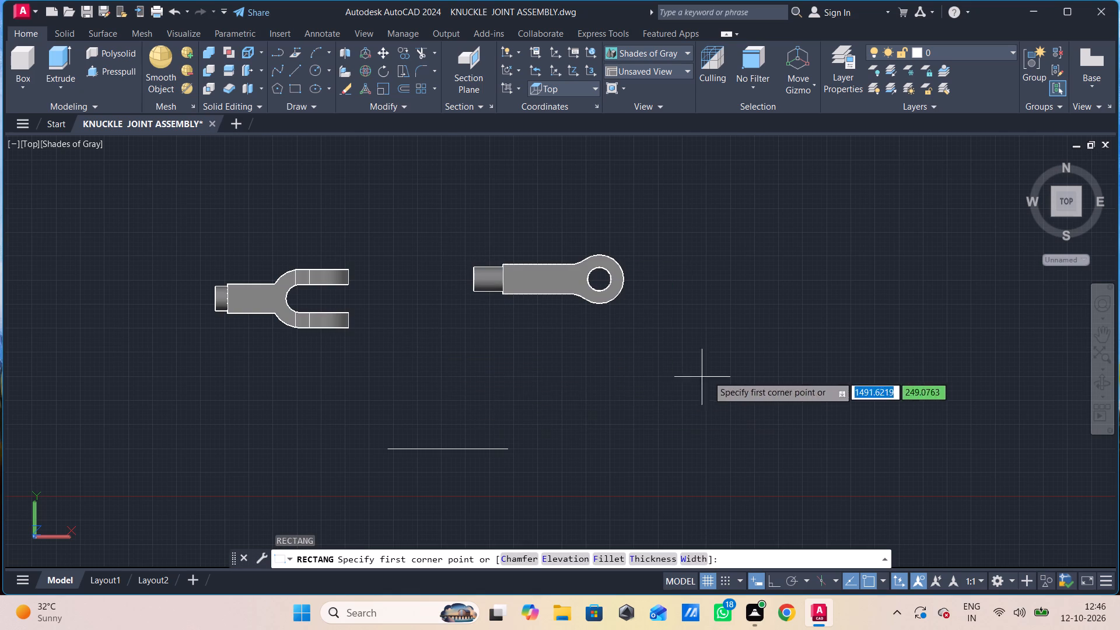
click(640, 367)
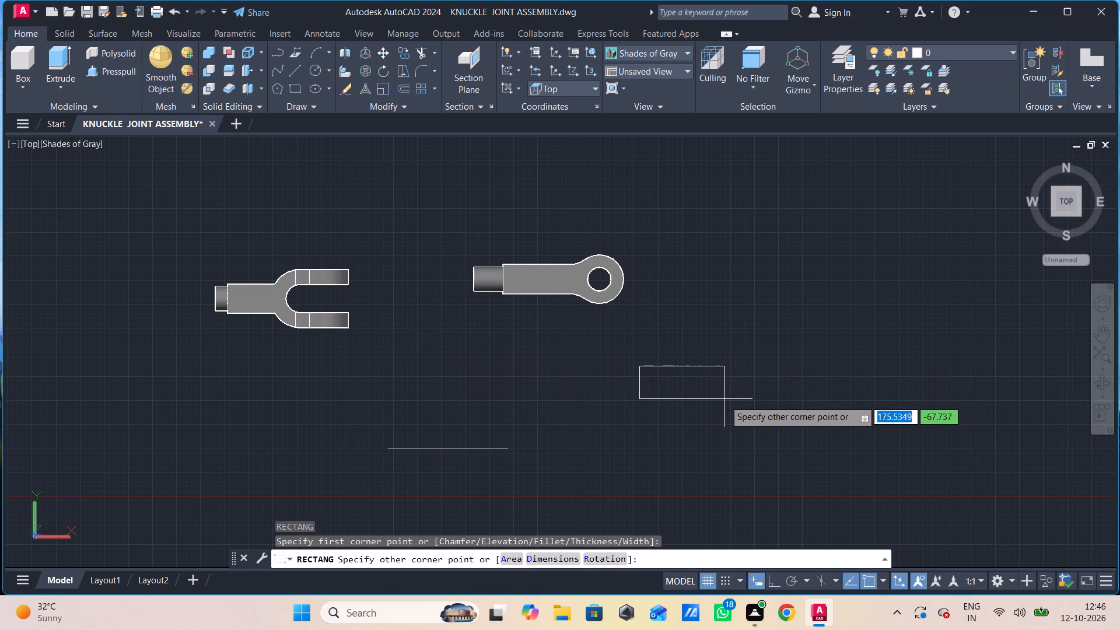
text(60)
key(Tab)
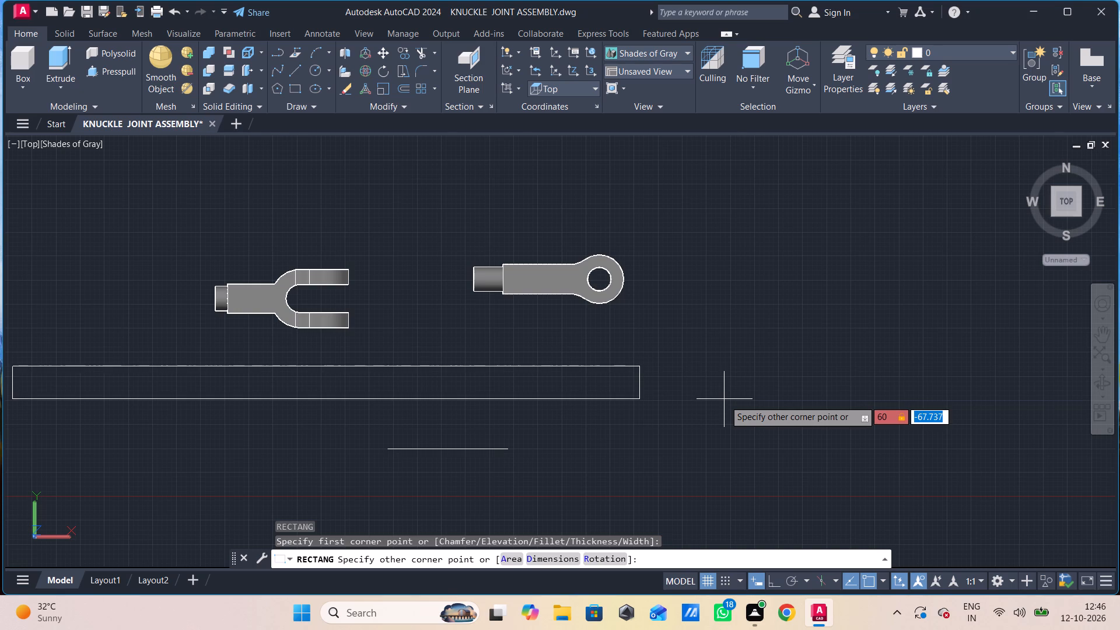
text(15)
key(Return)
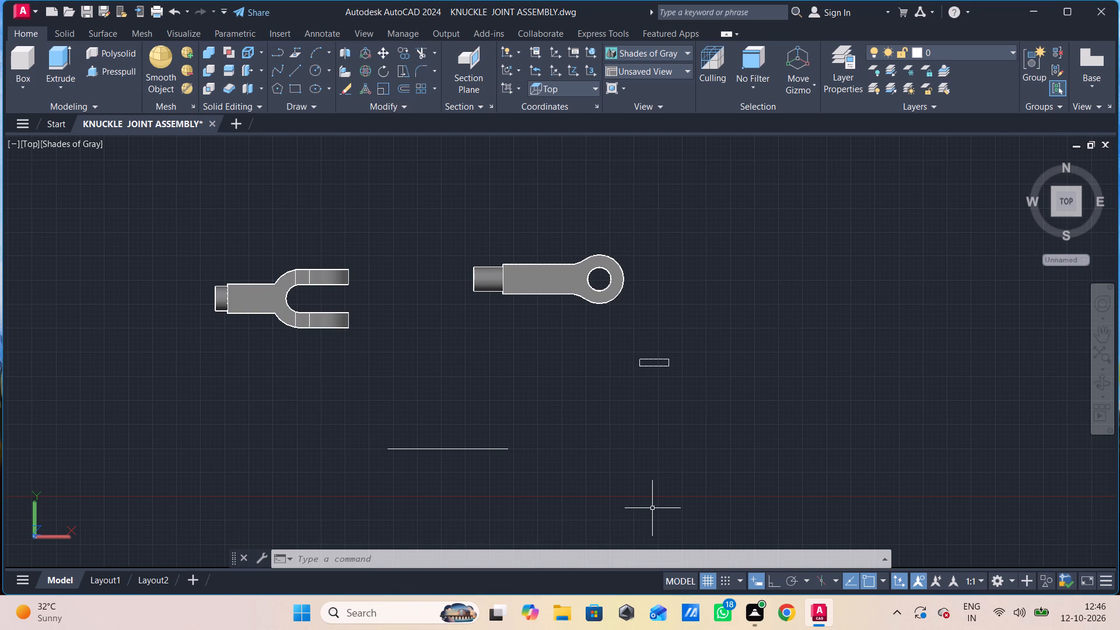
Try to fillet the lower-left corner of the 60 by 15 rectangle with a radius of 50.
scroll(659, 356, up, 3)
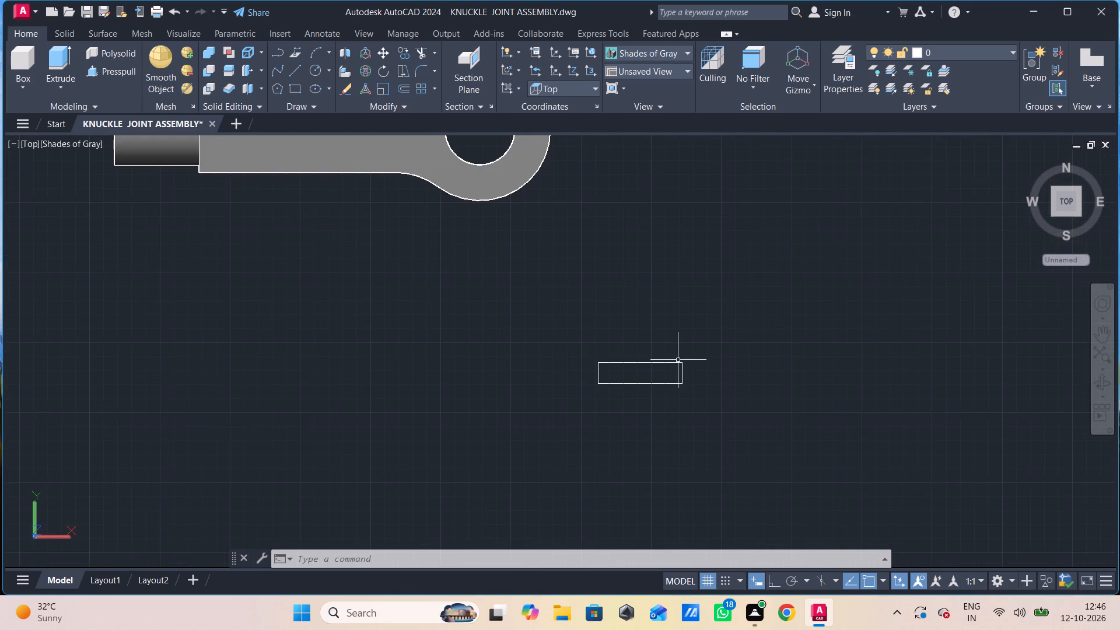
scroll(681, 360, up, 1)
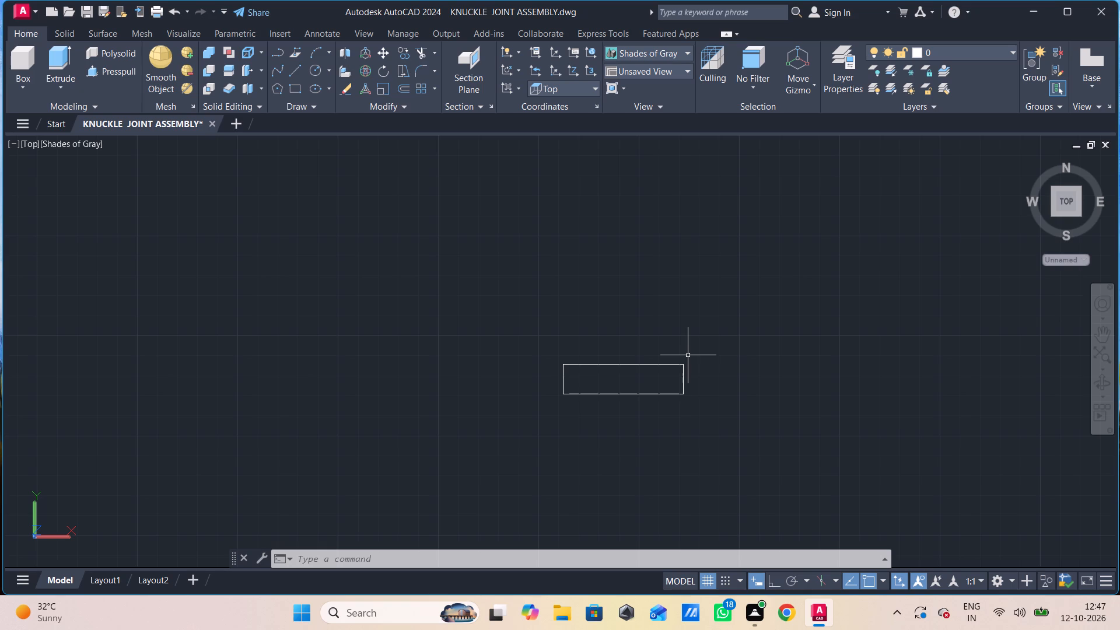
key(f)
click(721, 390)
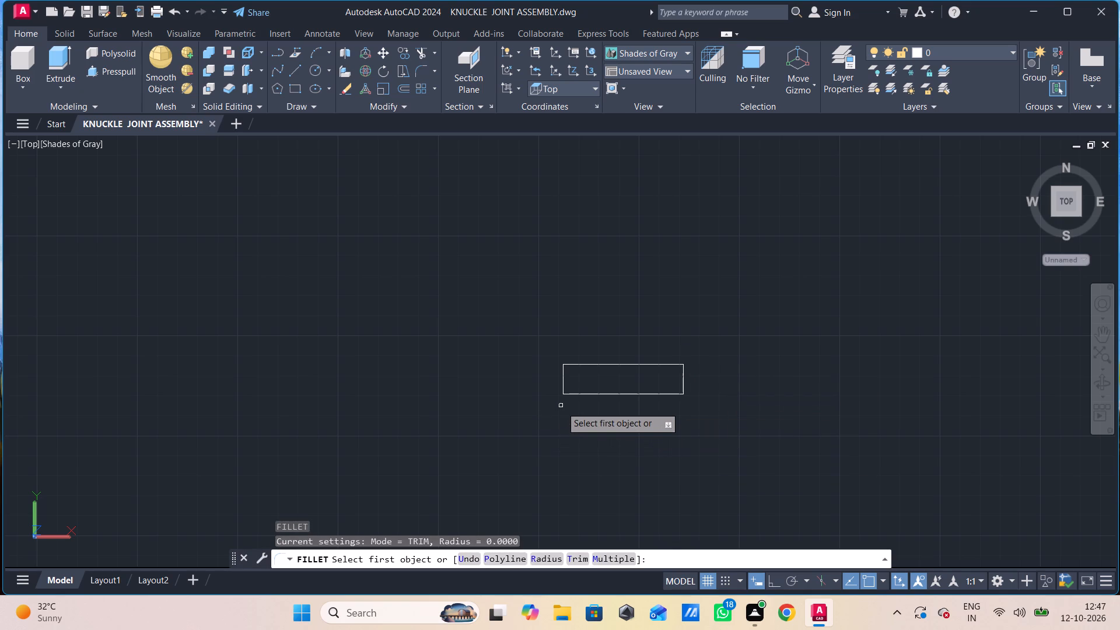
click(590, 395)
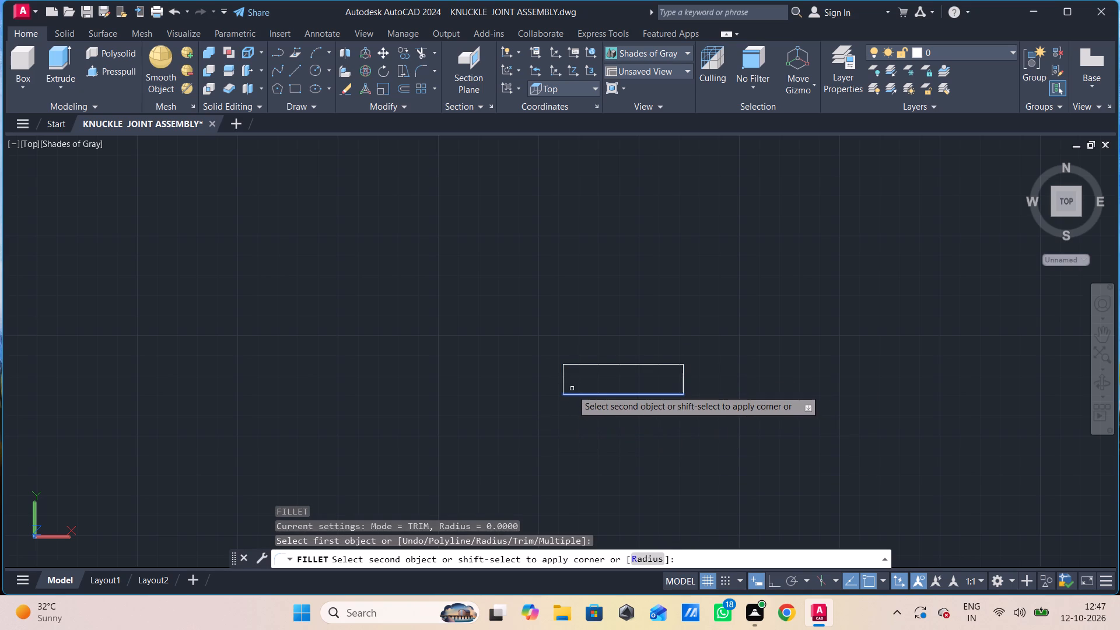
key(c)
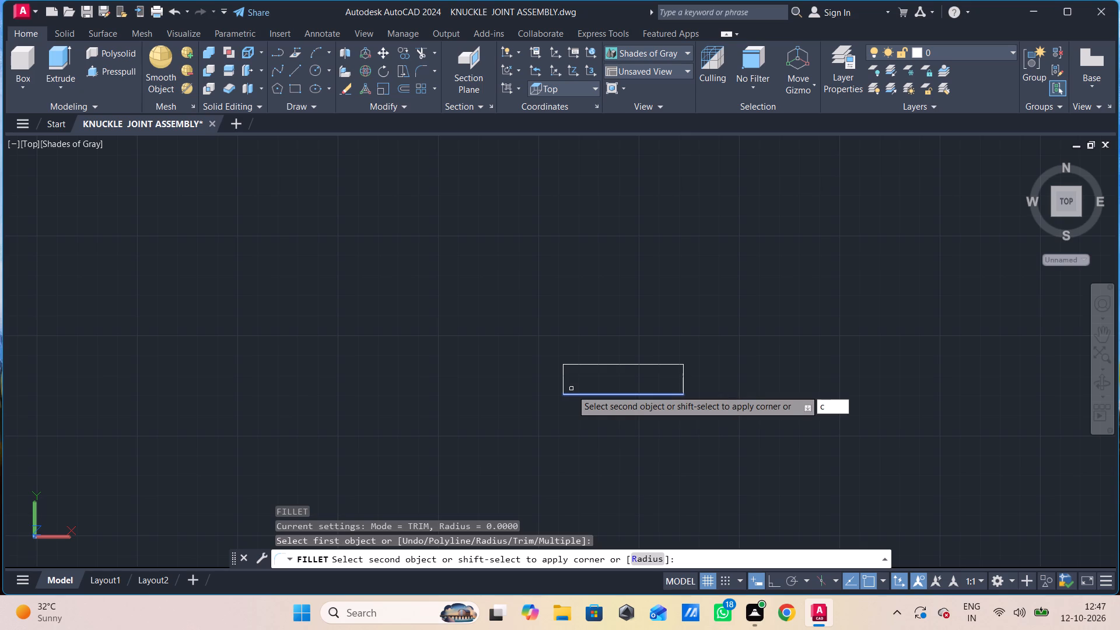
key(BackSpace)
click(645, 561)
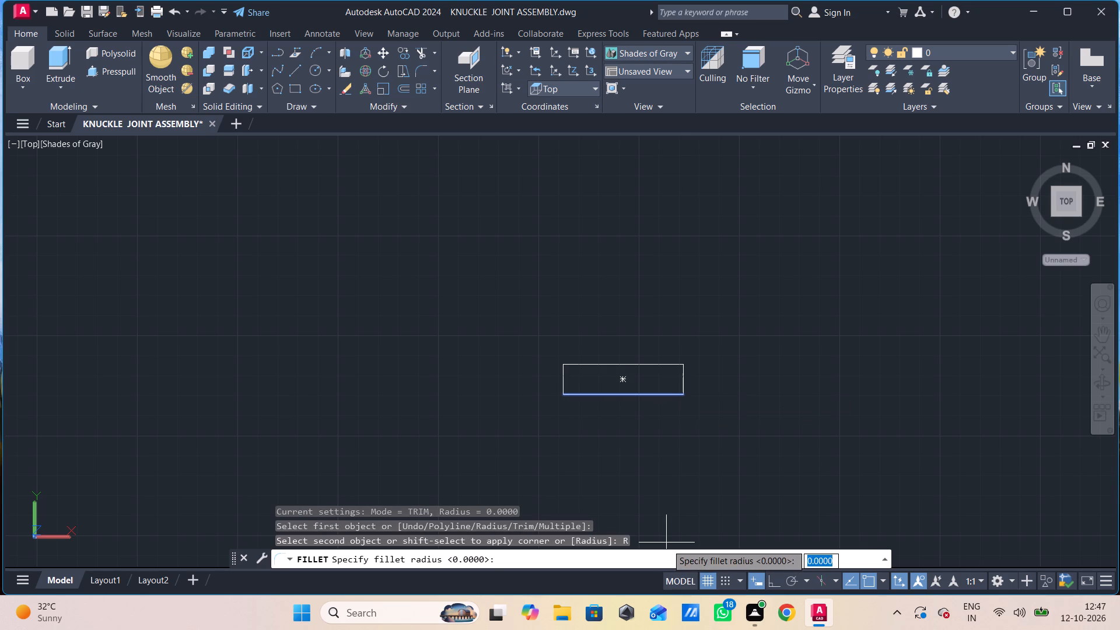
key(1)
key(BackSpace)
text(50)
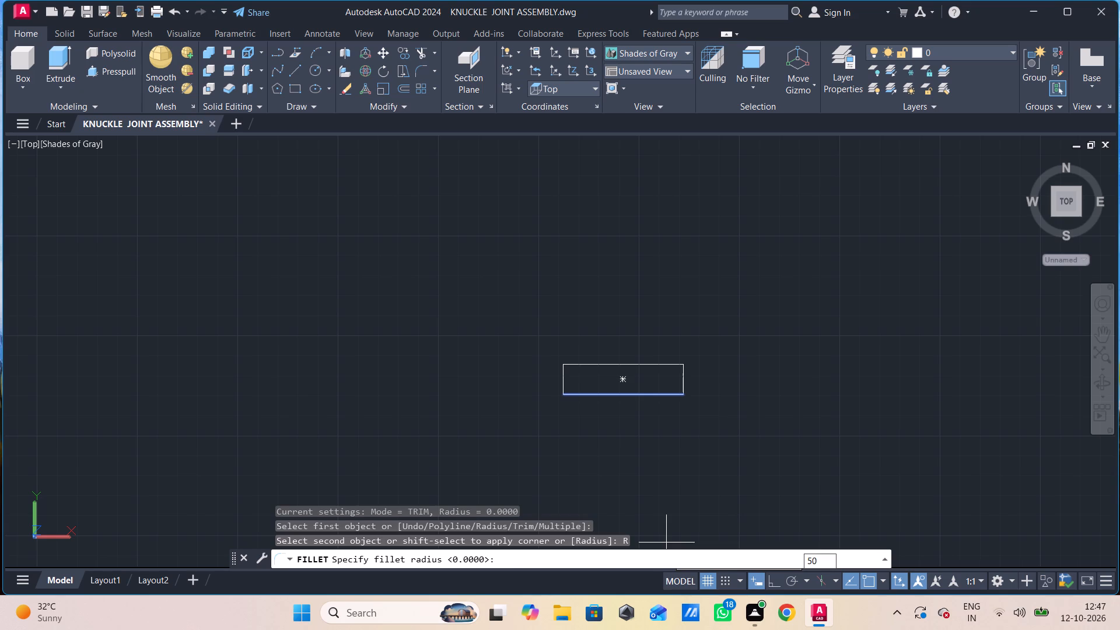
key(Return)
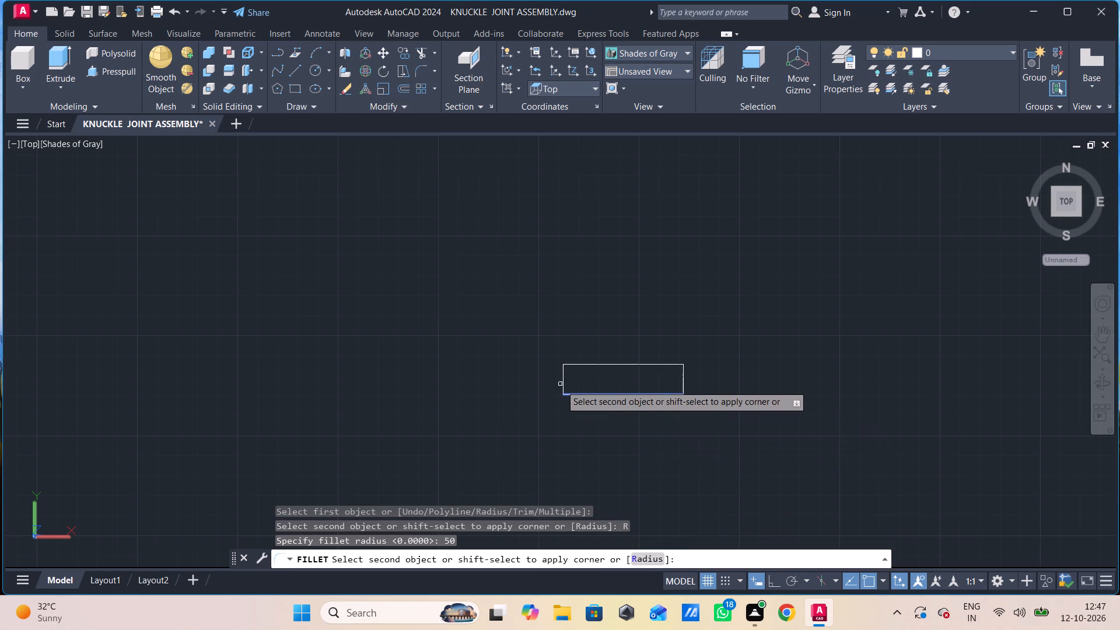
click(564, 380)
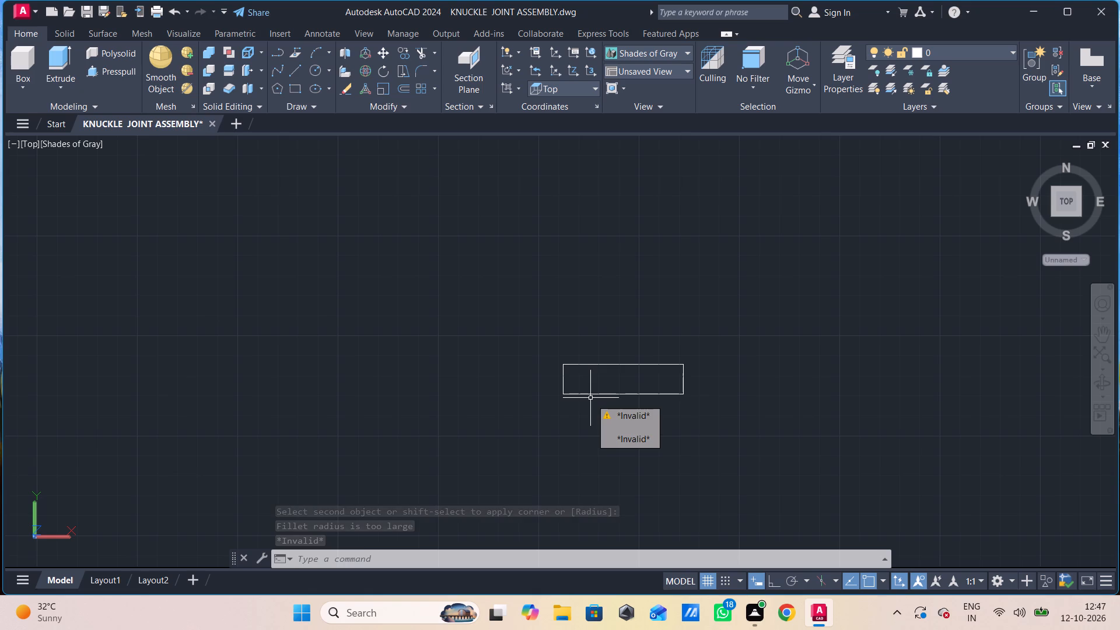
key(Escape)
Fillet the lower-left corner of the 60 by 15 rectangle with a radius of 15.
key(space)
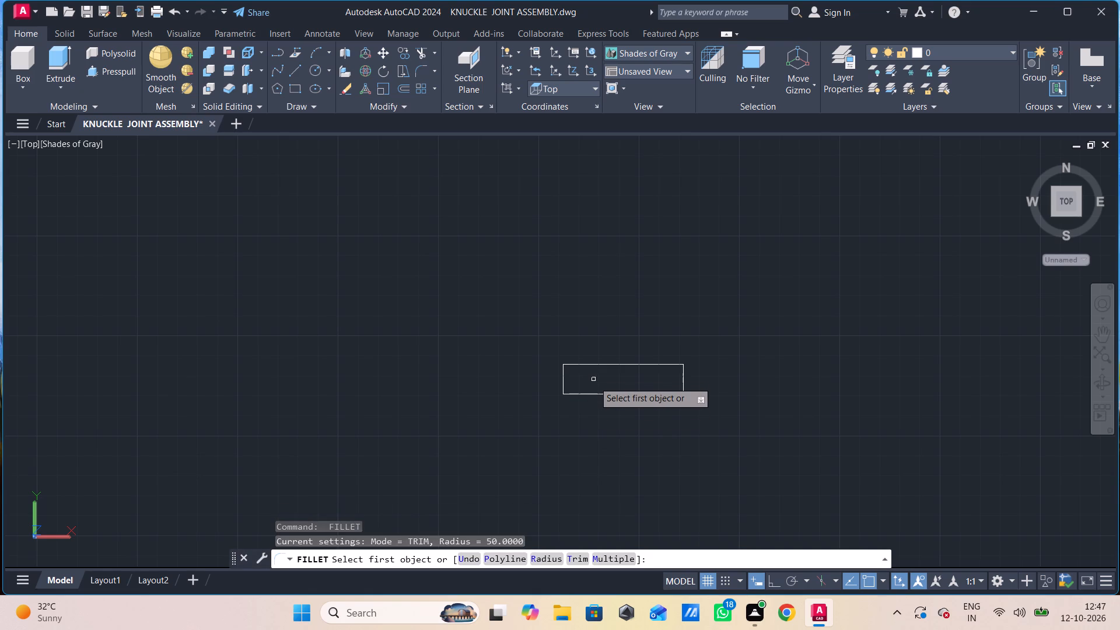
click(593, 396)
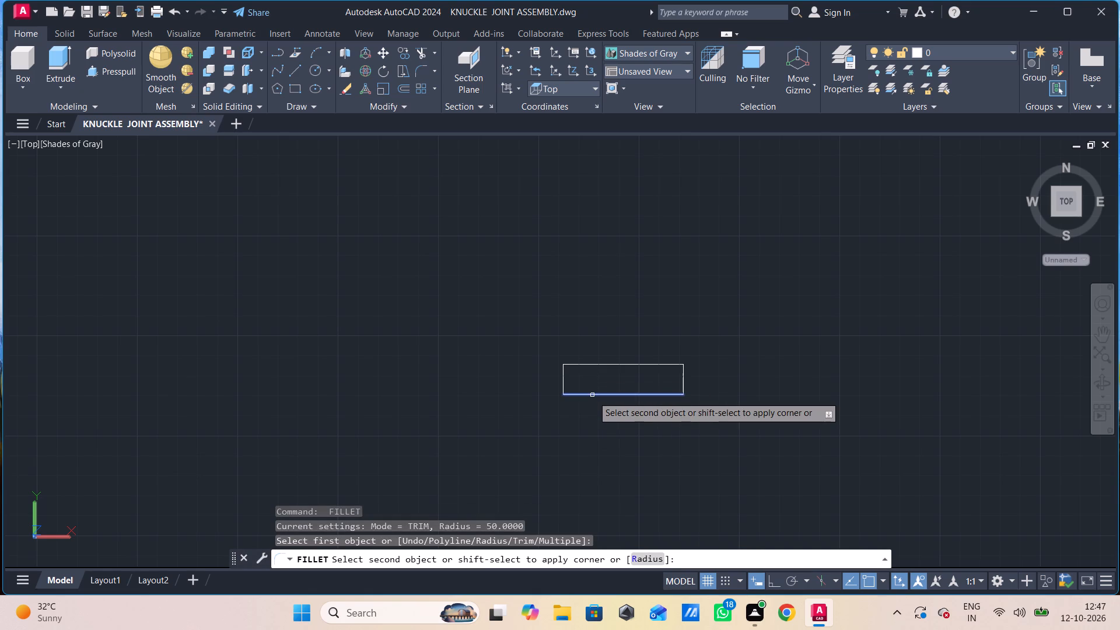
key(r)
key(Return)
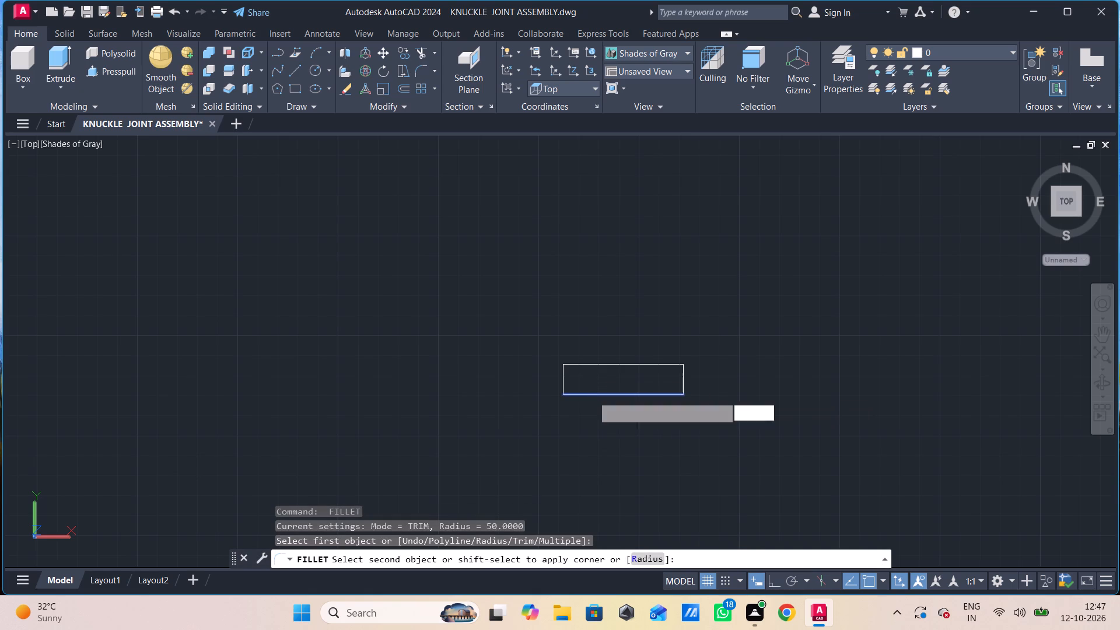
text(15)
key(Return)
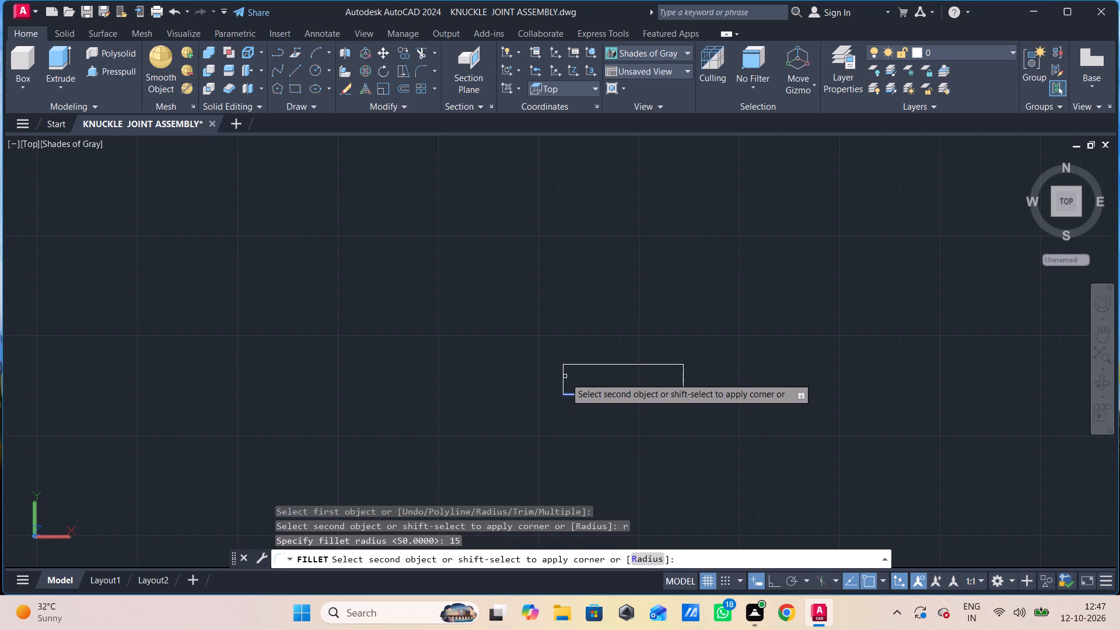
click(565, 379)
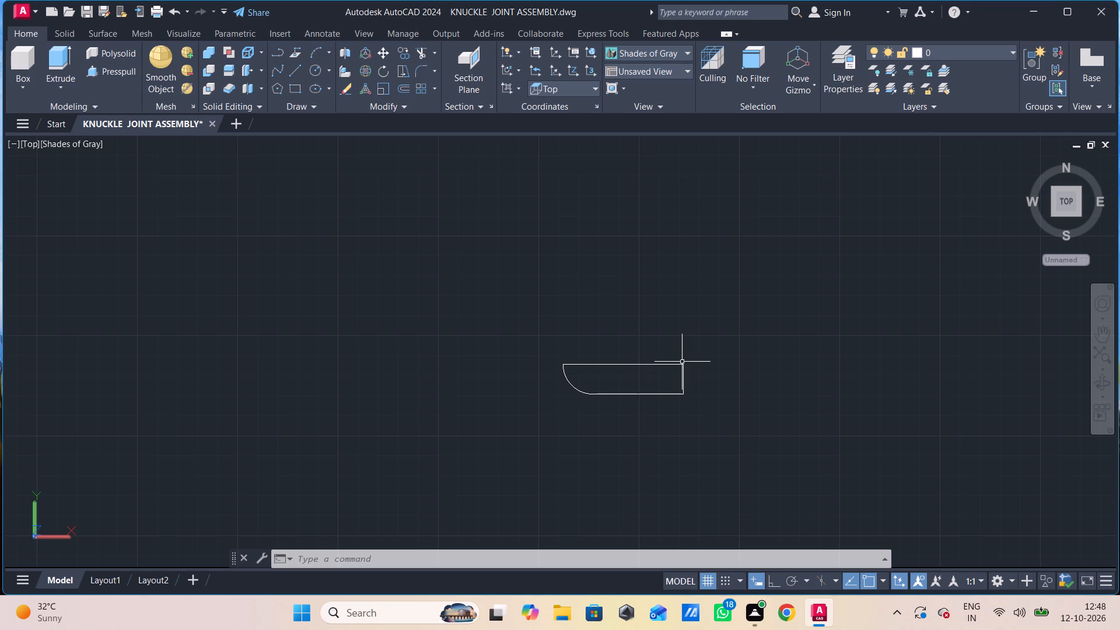
Revolve the filleted profile 360 degrees about its straight 60-long upper edge to form a round-nosed cylinder.
key(r)
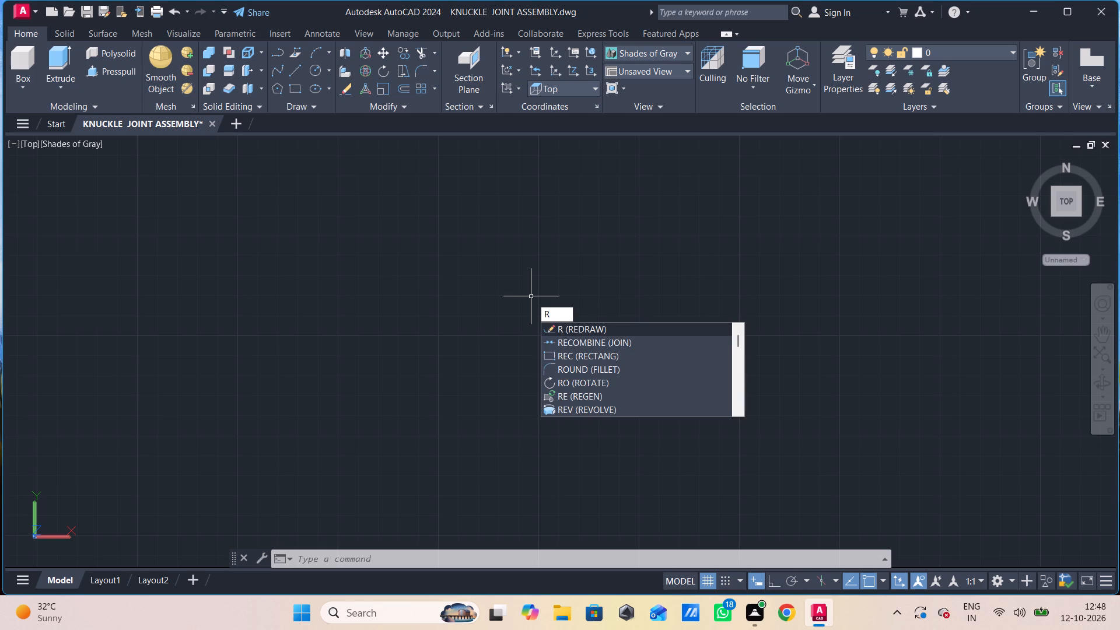
key(e)
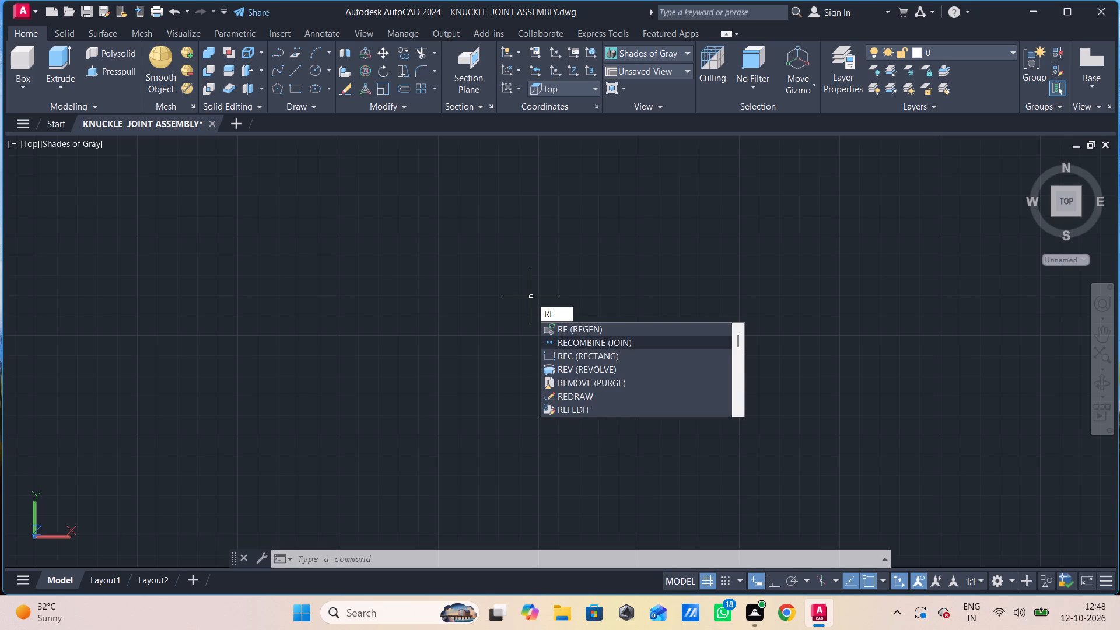
key(BackSpace)
key(v)
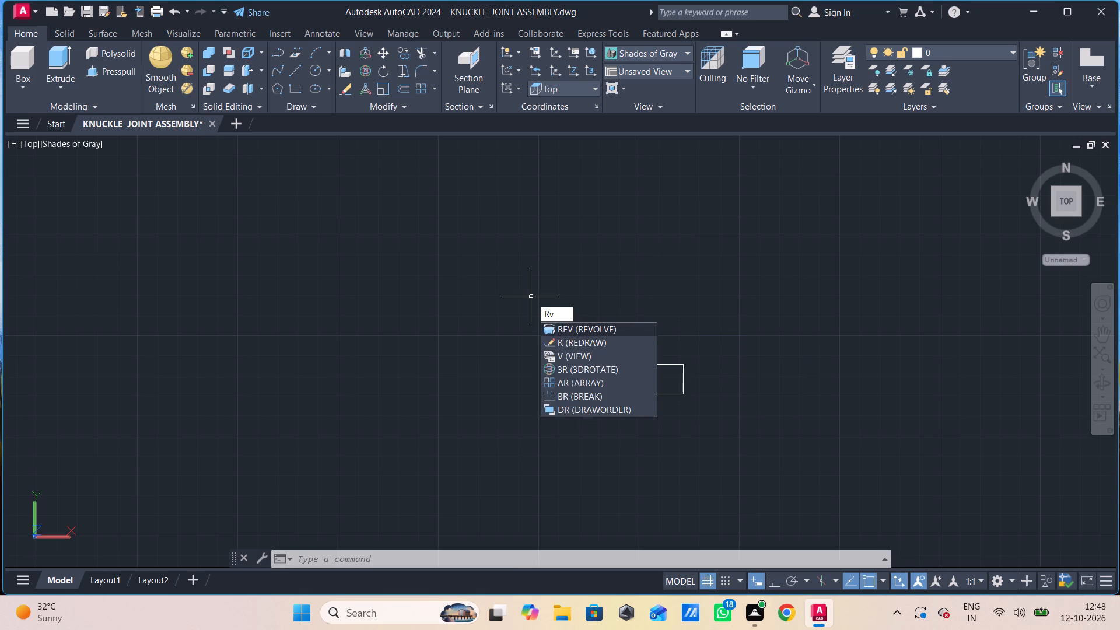
click(585, 327)
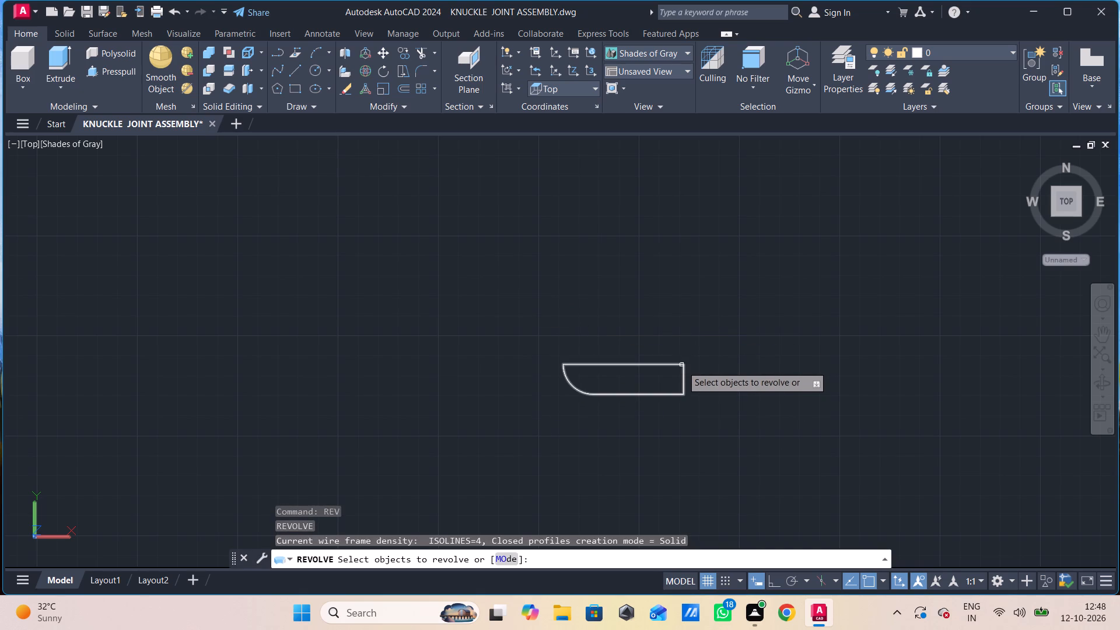
click(684, 366)
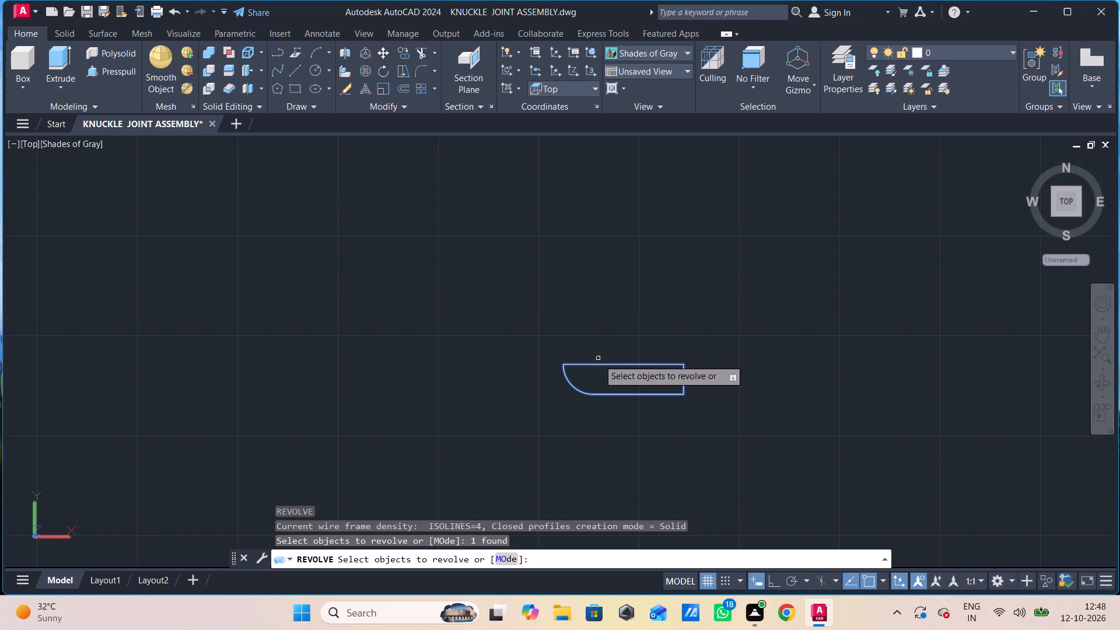
text(360)
key(Return)
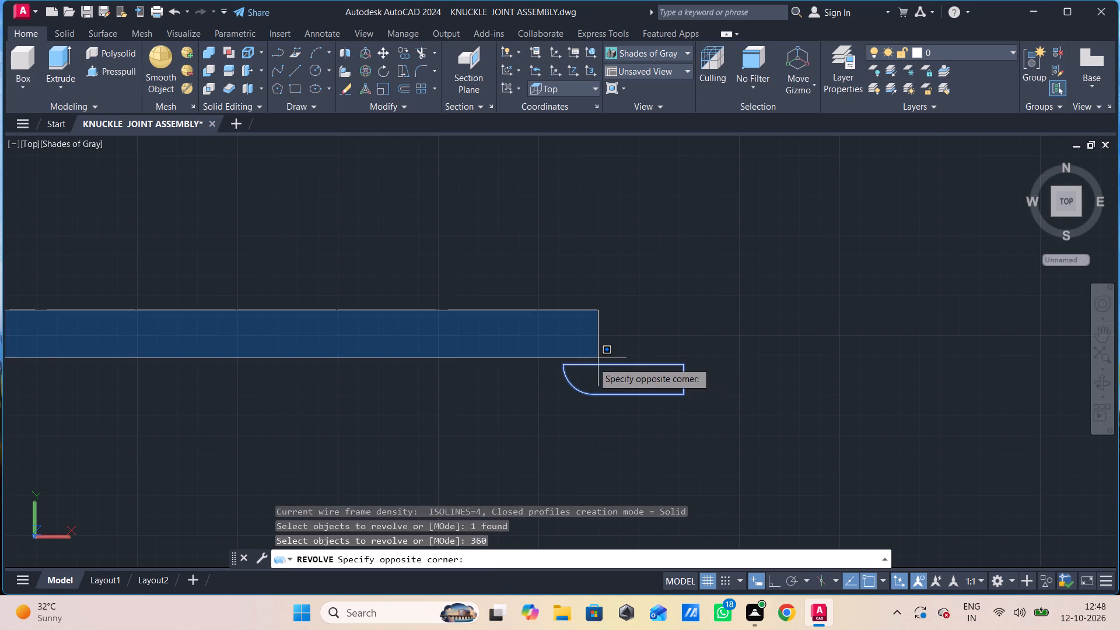
click(496, 373)
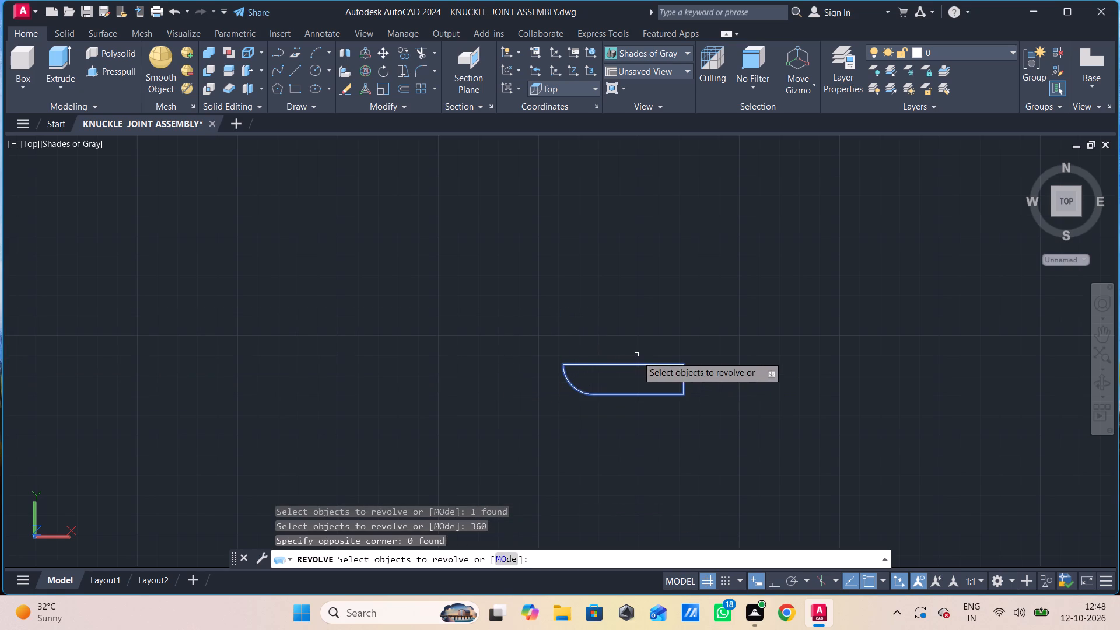
key(Return)
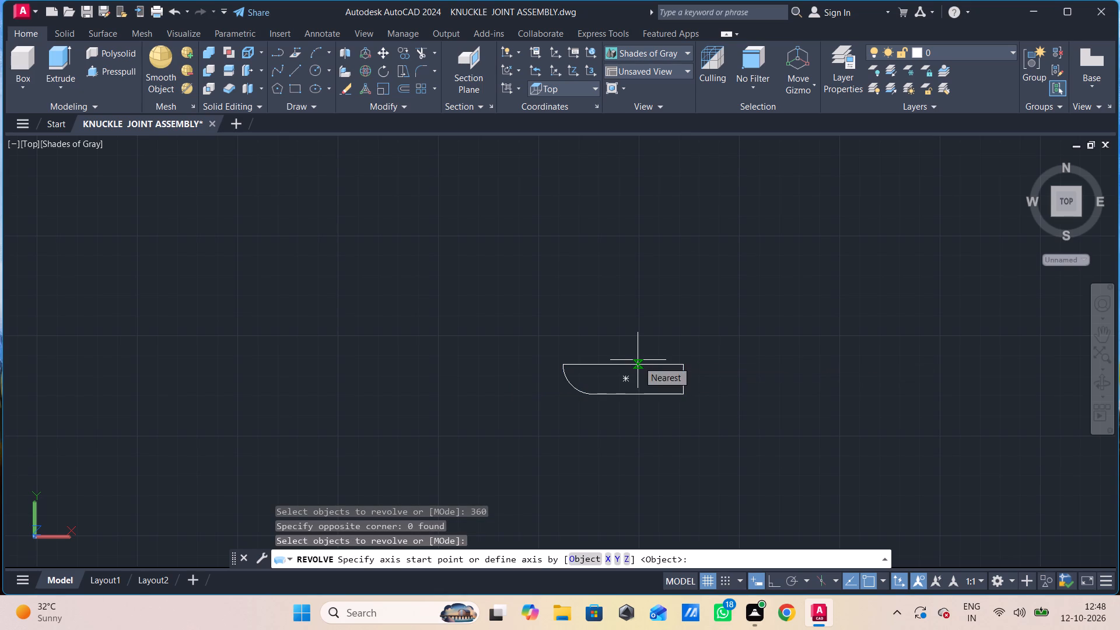
click(681, 368)
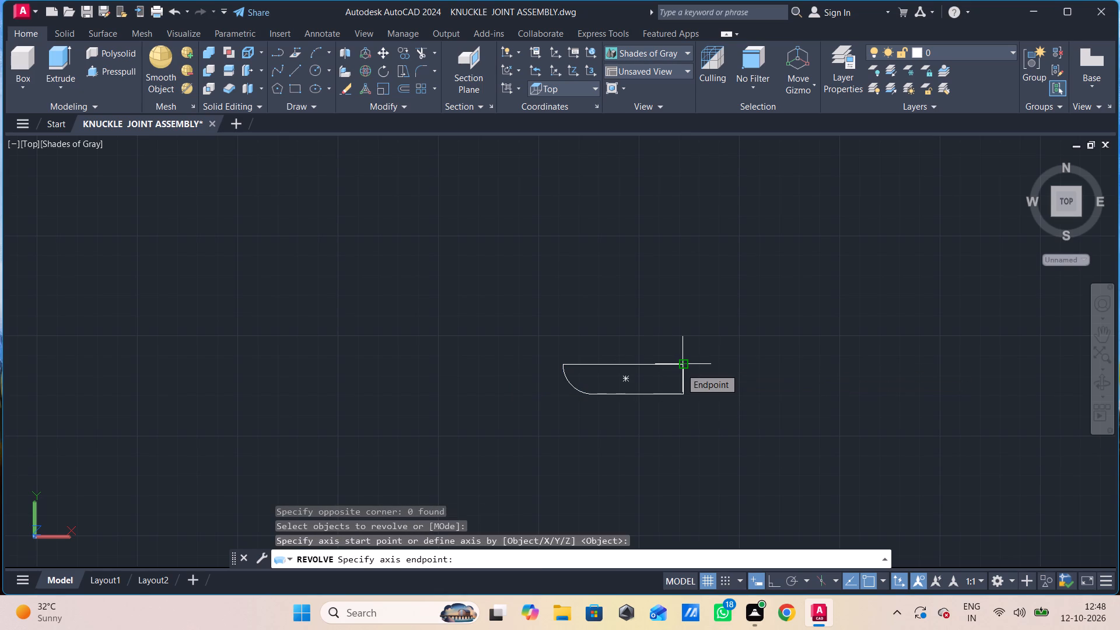
click(559, 367)
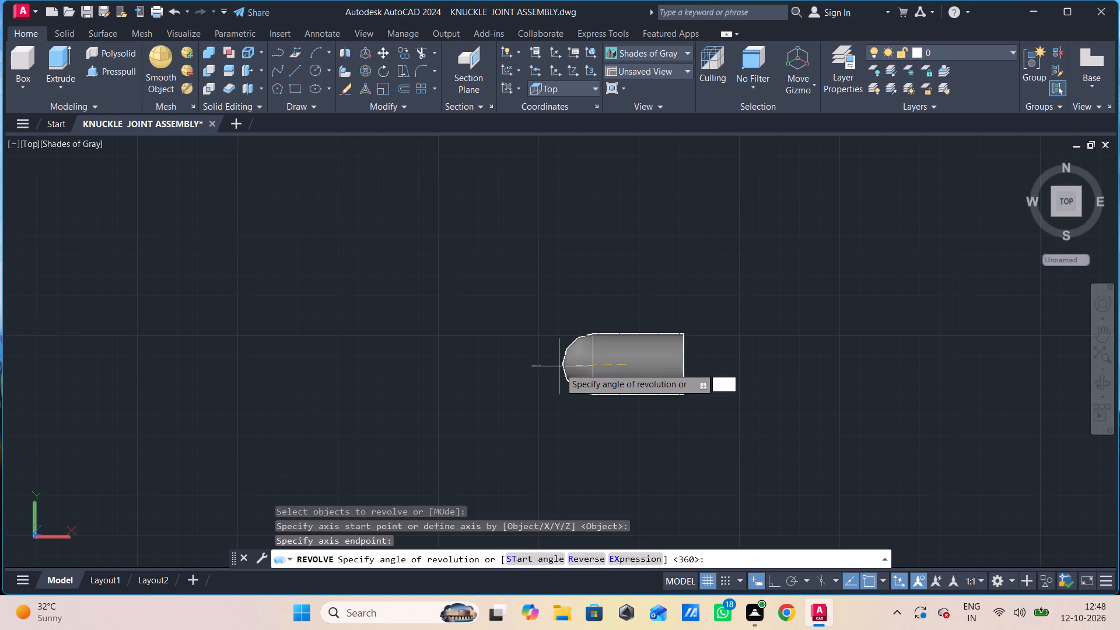
key(Return)
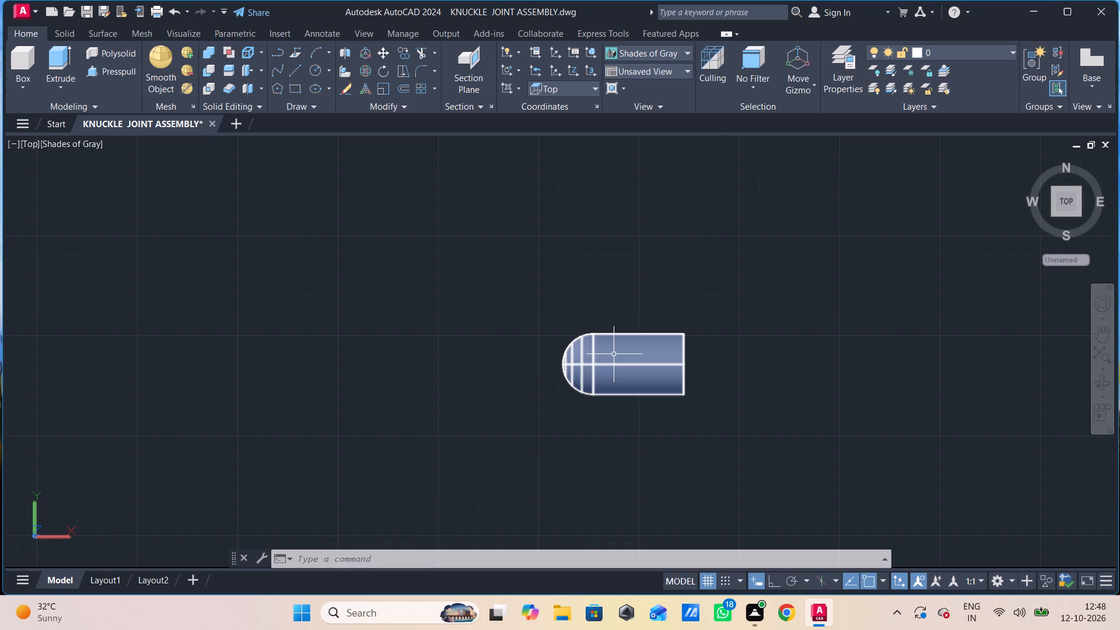
Move the round-nosed cylinder by its dome centre to the empty space below and between the fork and eye ends.
scroll(614, 355, down, 1)
middle_drag(614, 355, 637, 402)
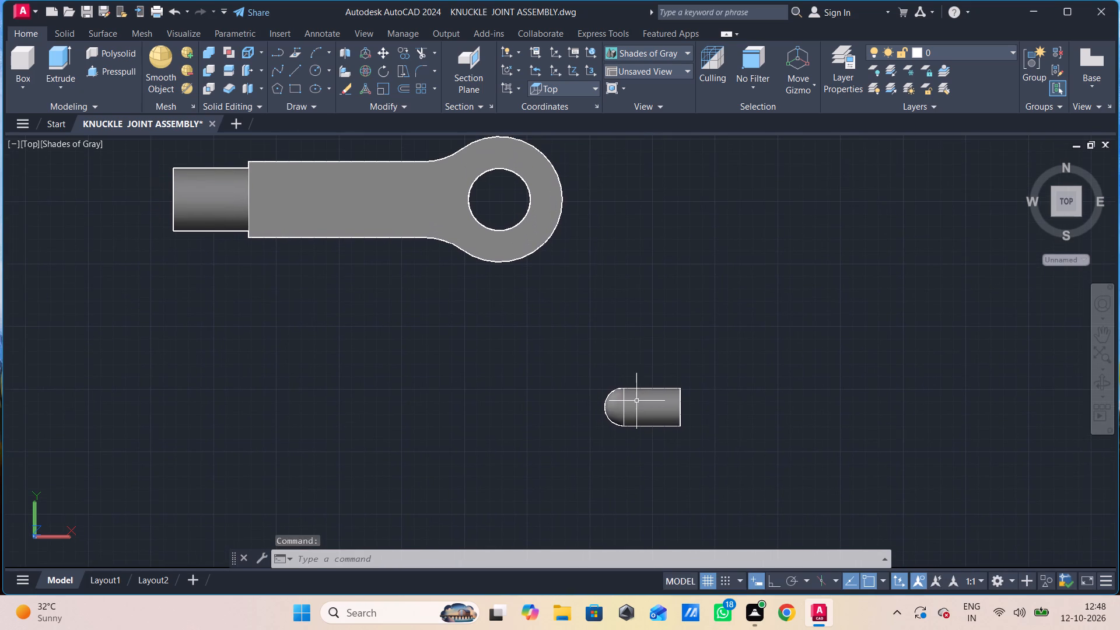
scroll(666, 412, down, 1)
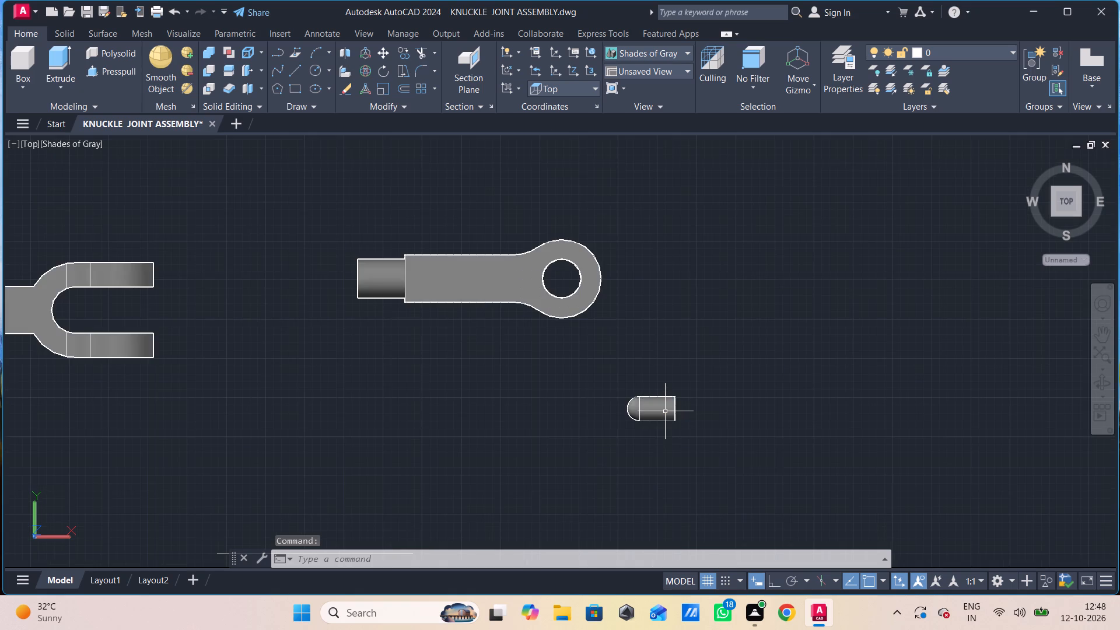
scroll(666, 412, up, 1)
click(653, 414)
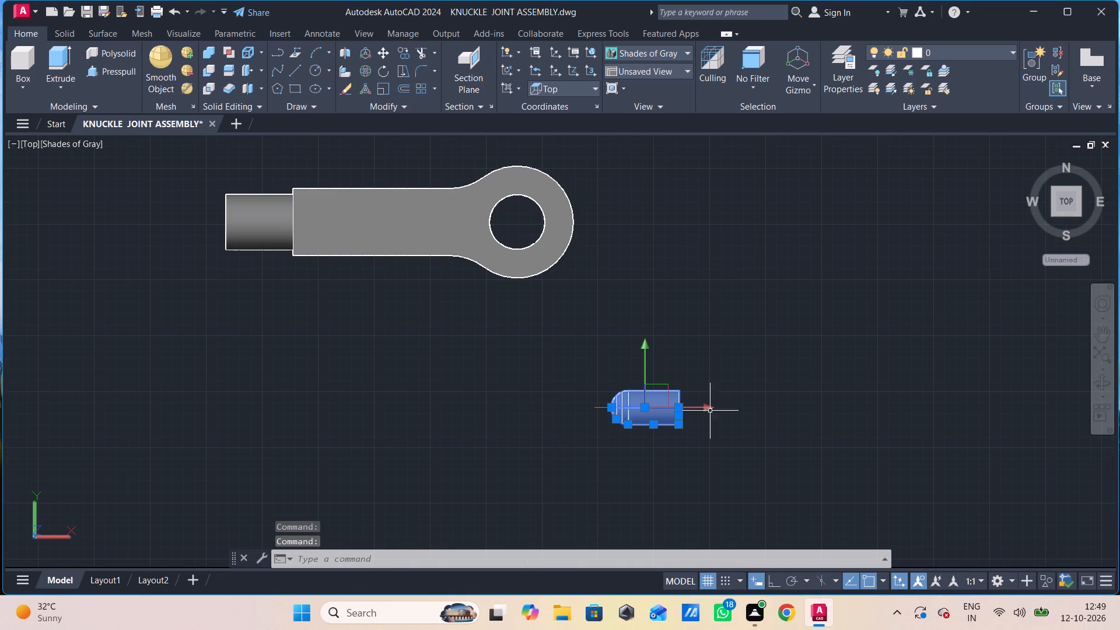
key(m)
key(space)
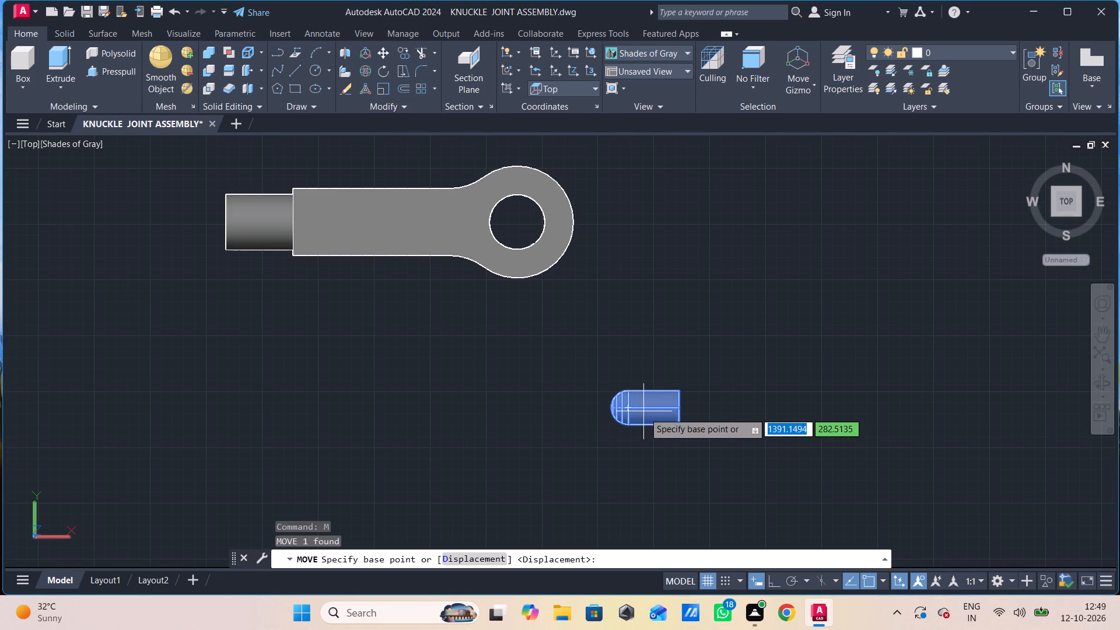
click(628, 410)
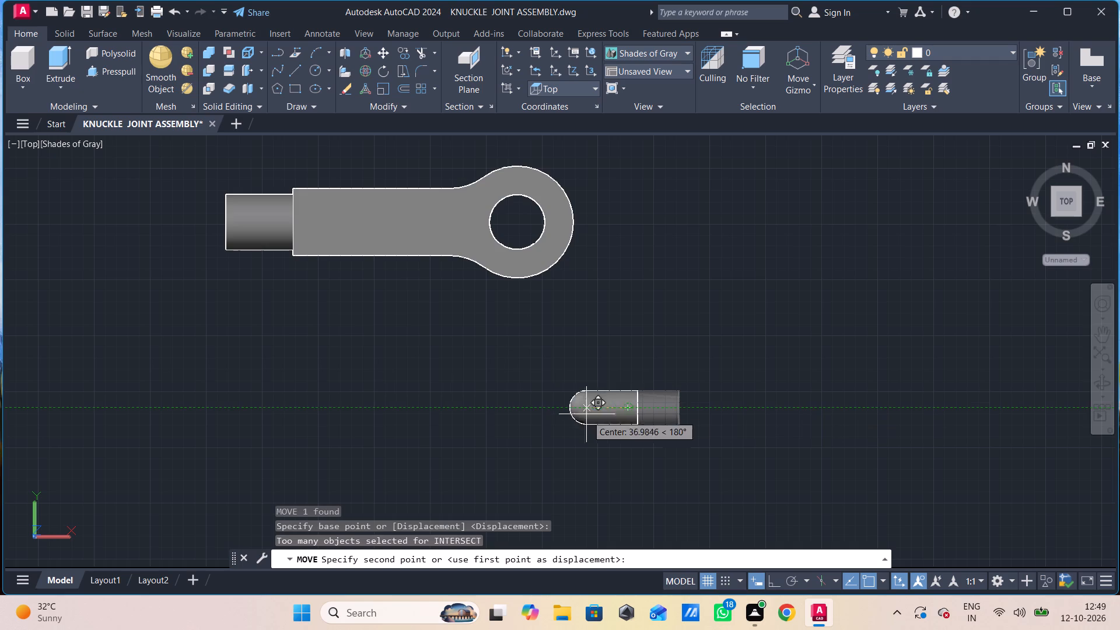
scroll(153, 346, down, 1)
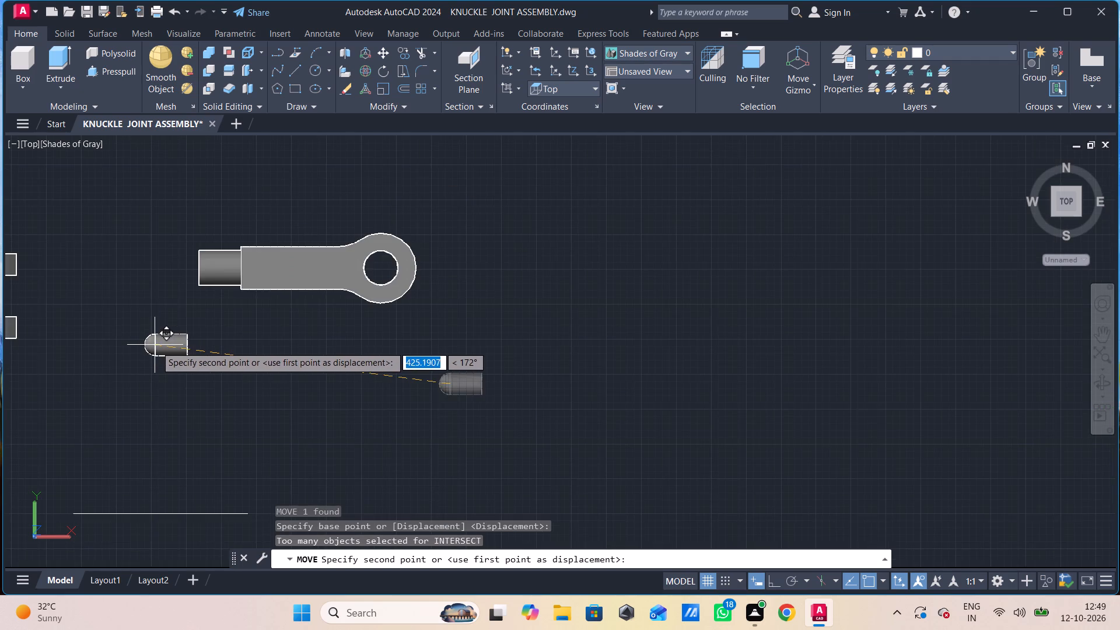
middle_drag(169, 346, 297, 340)
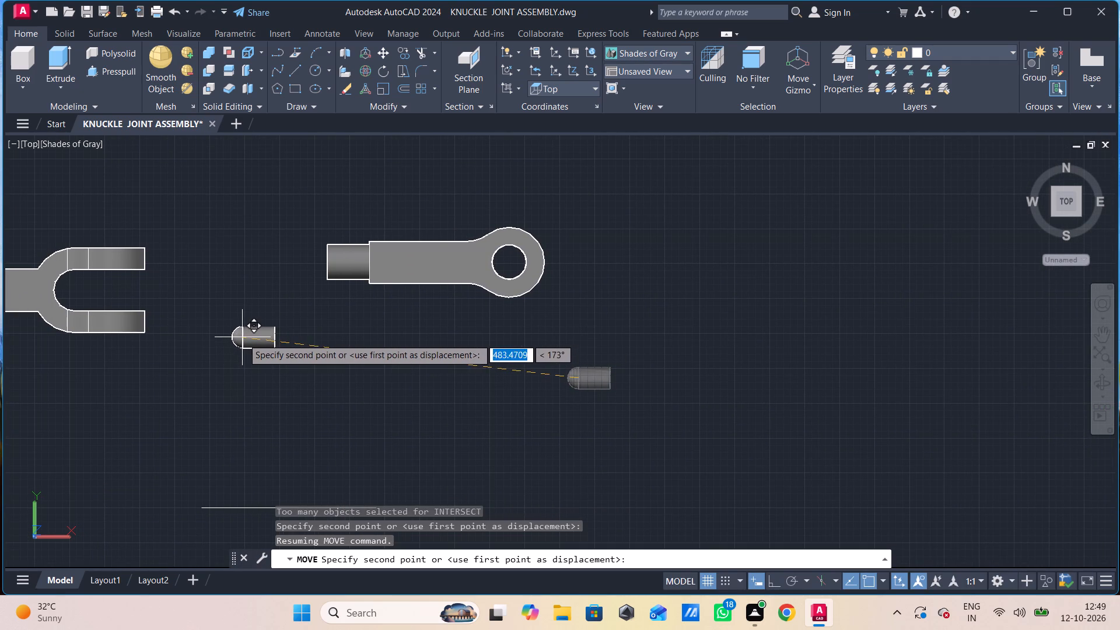
click(236, 391)
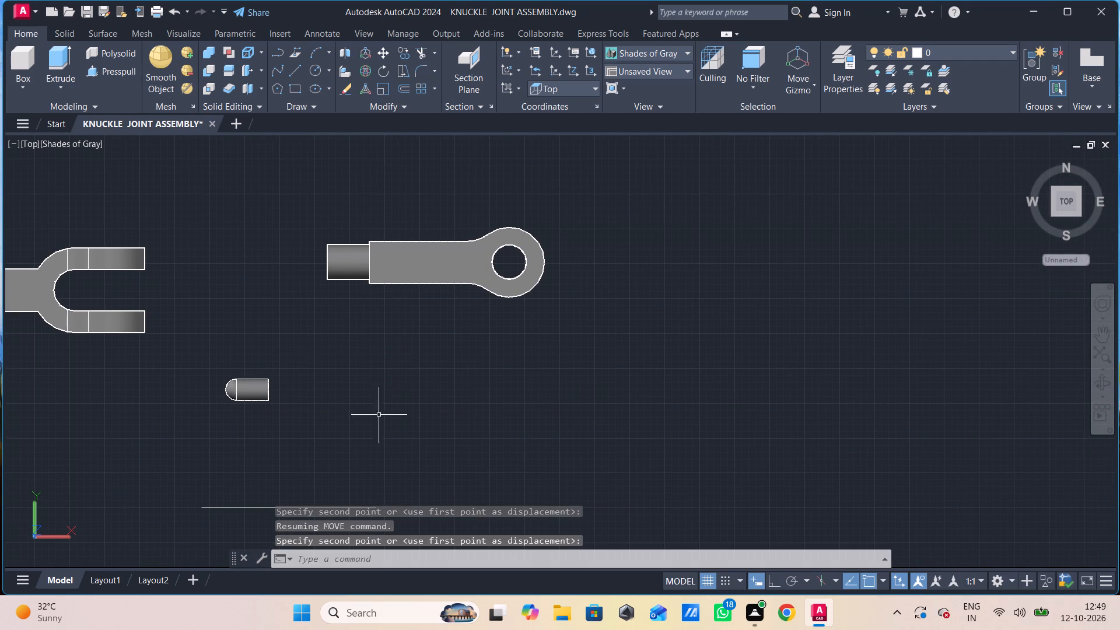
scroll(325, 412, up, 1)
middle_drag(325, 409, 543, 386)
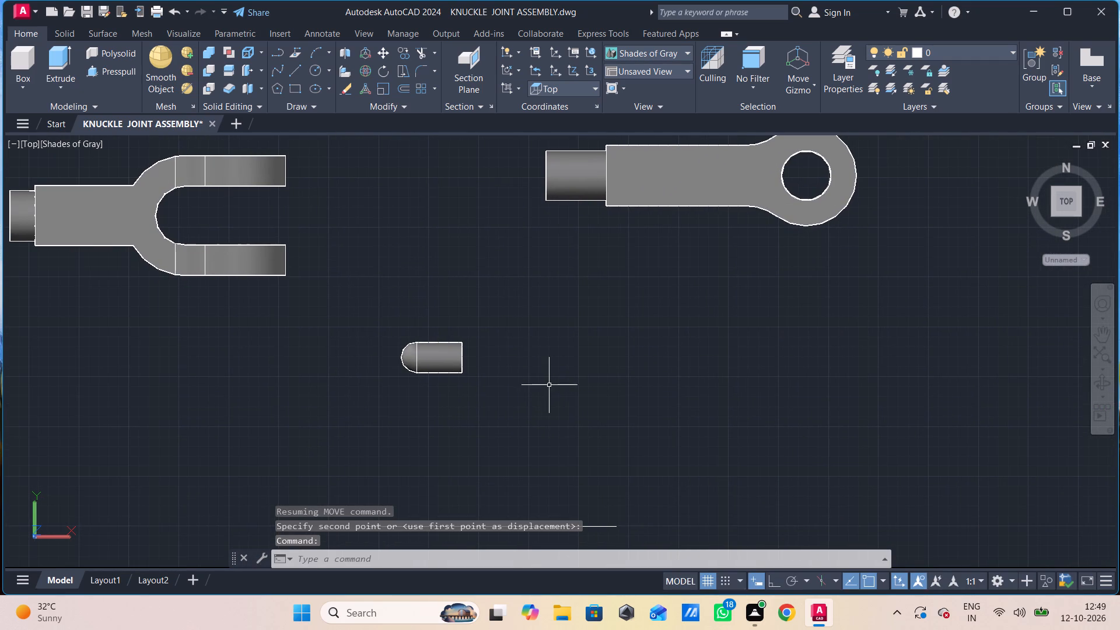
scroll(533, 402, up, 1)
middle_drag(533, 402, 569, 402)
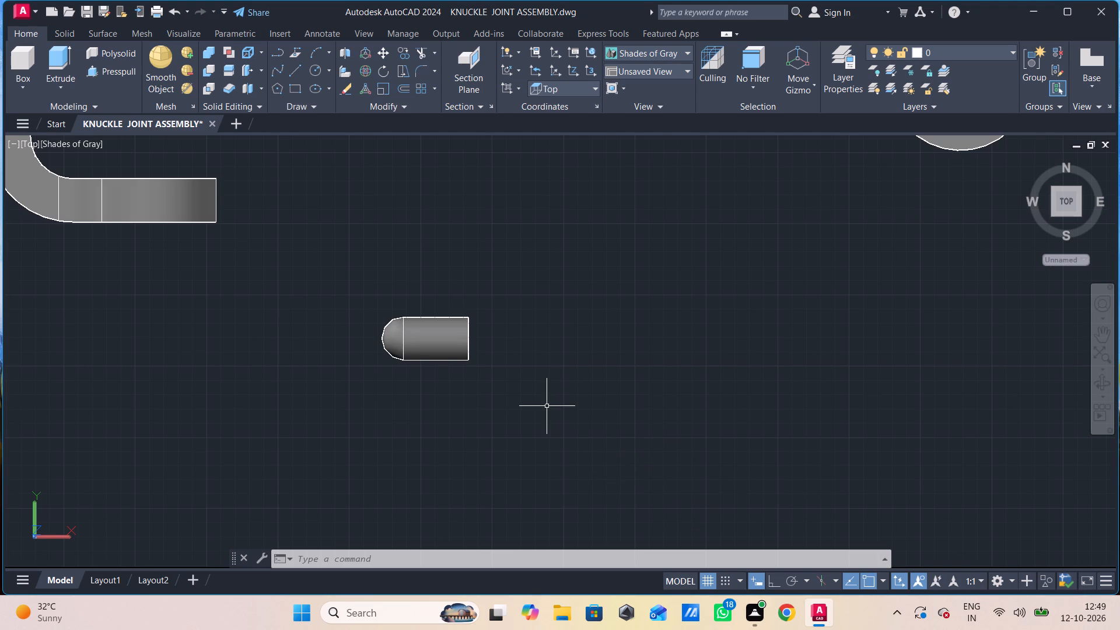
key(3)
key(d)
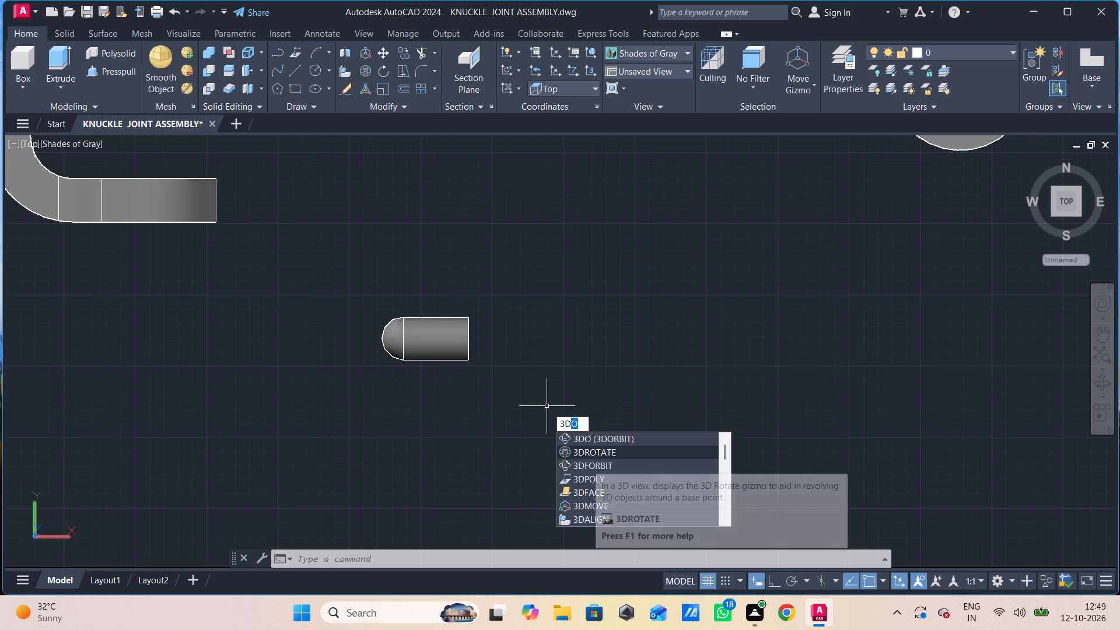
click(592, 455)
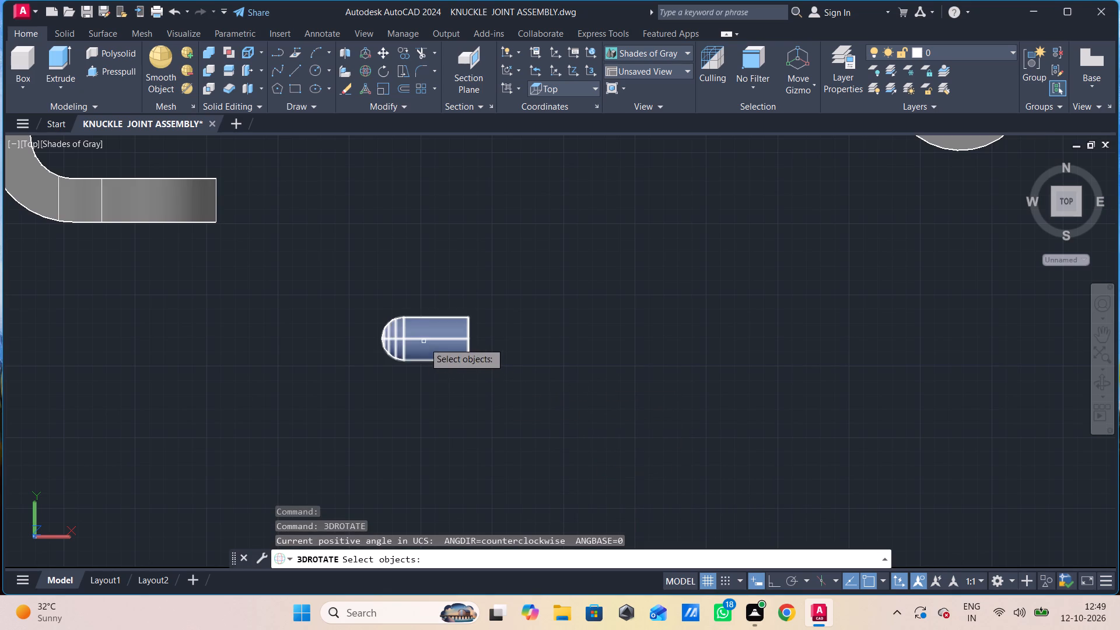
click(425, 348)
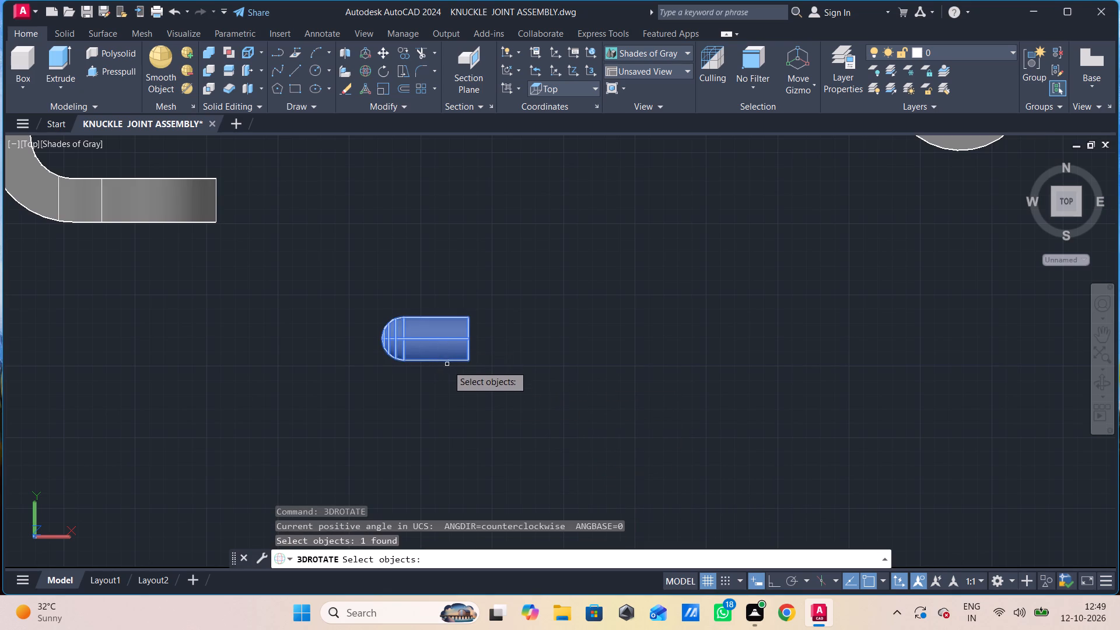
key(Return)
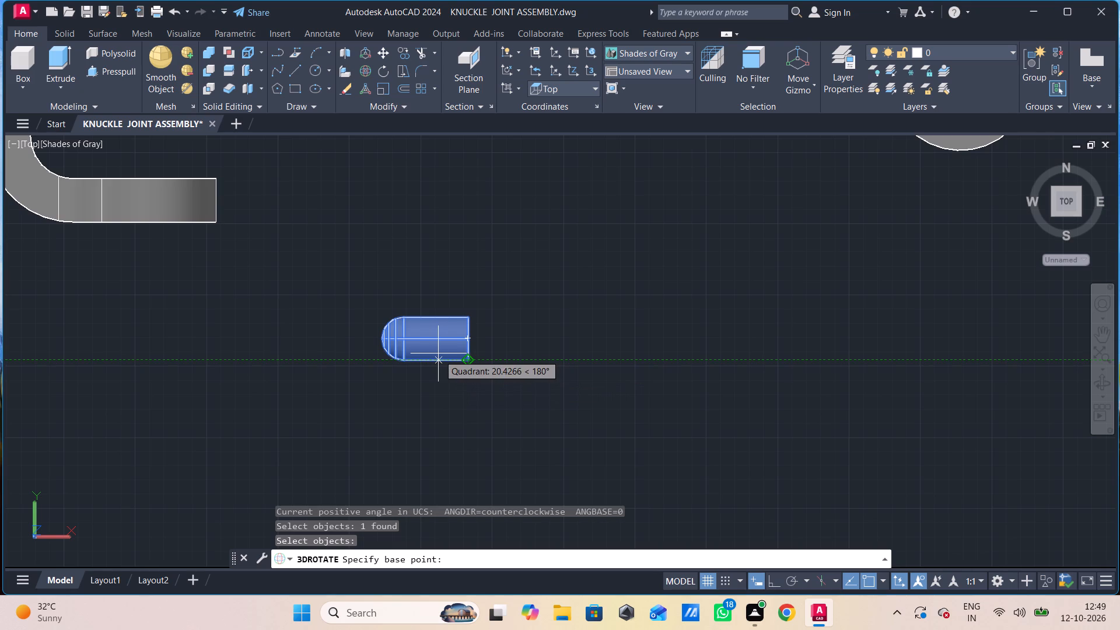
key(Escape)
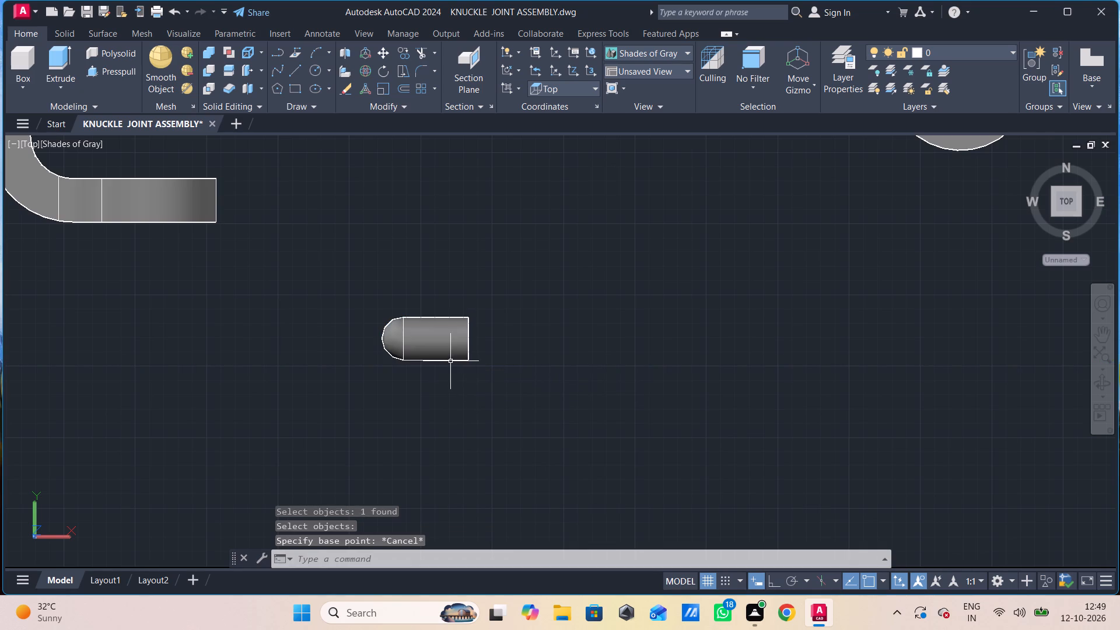
Rotate the round-nosed cylinder 180 degrees in plan about the centre of its flat end face.
key(3)
click(478, 438)
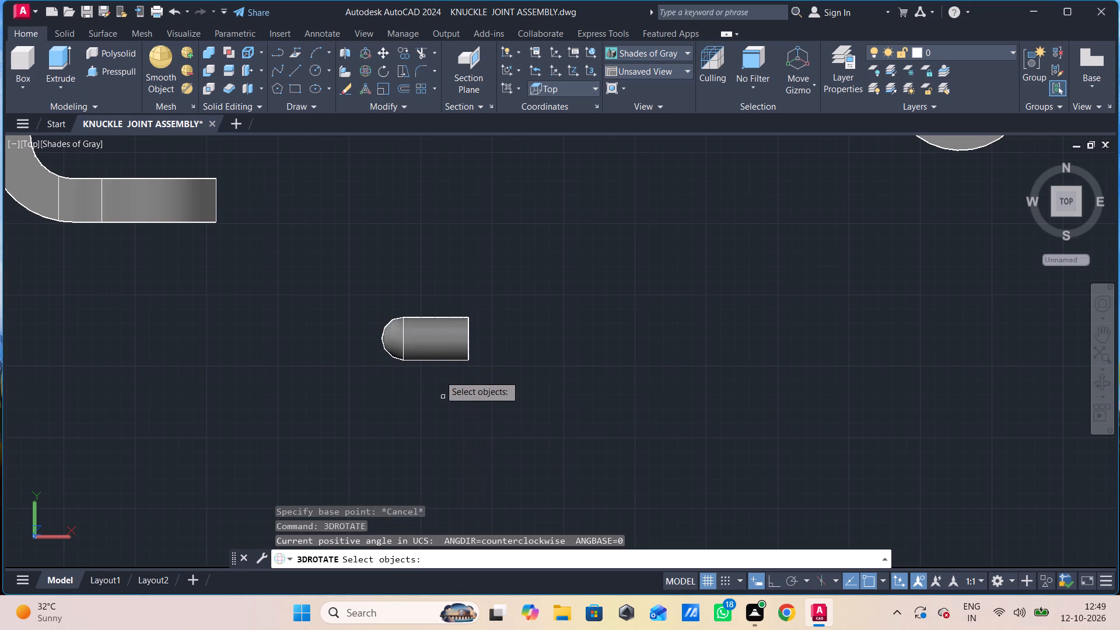
click(439, 345)
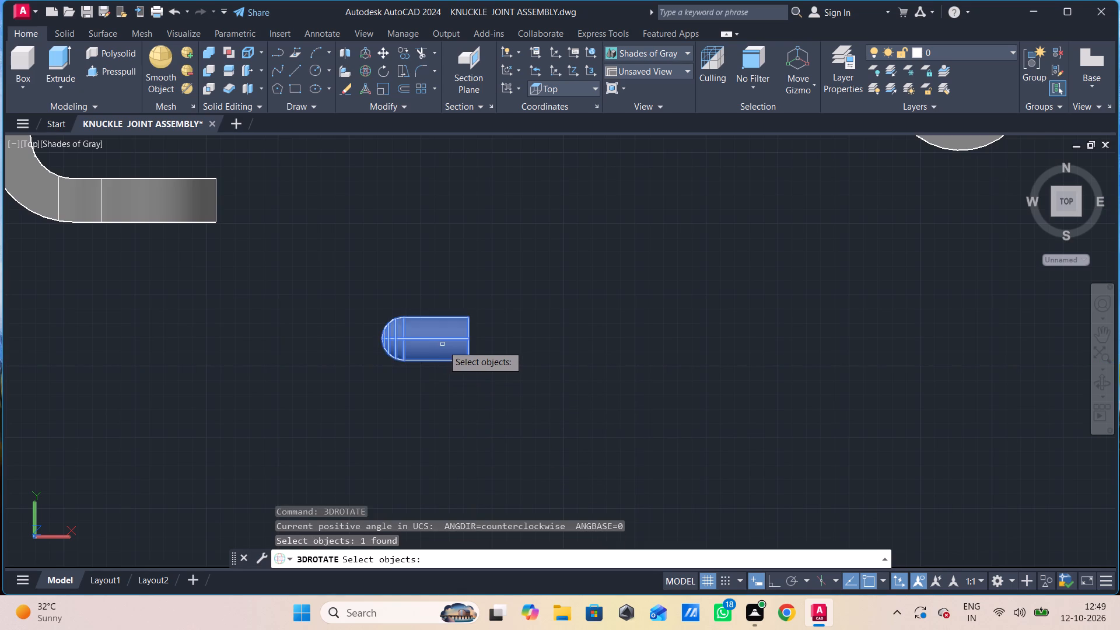
key(Return)
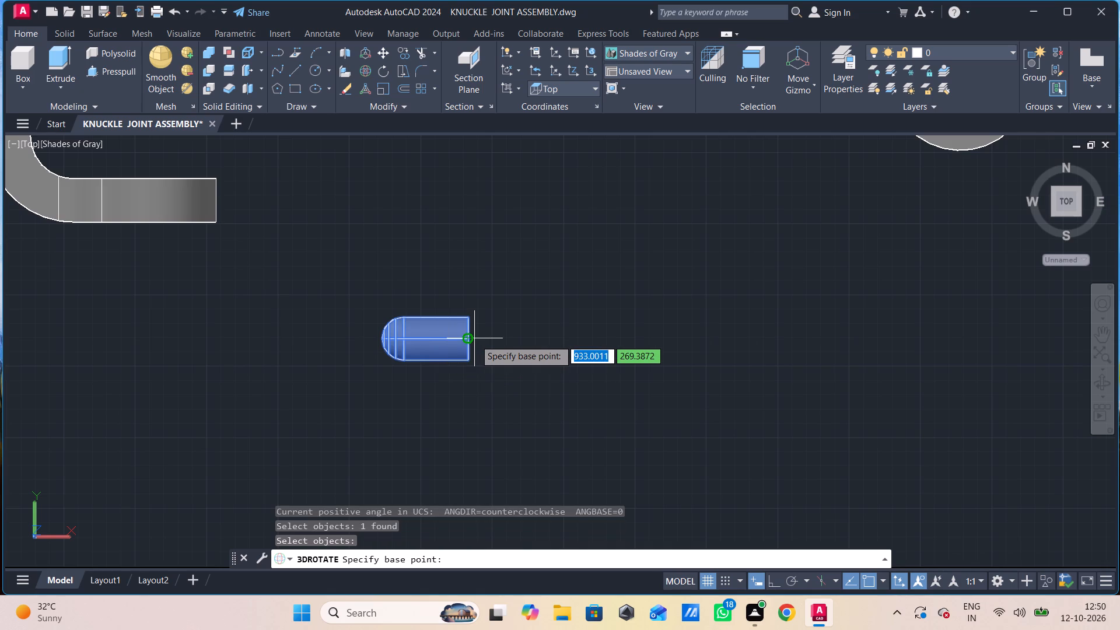
click(465, 339)
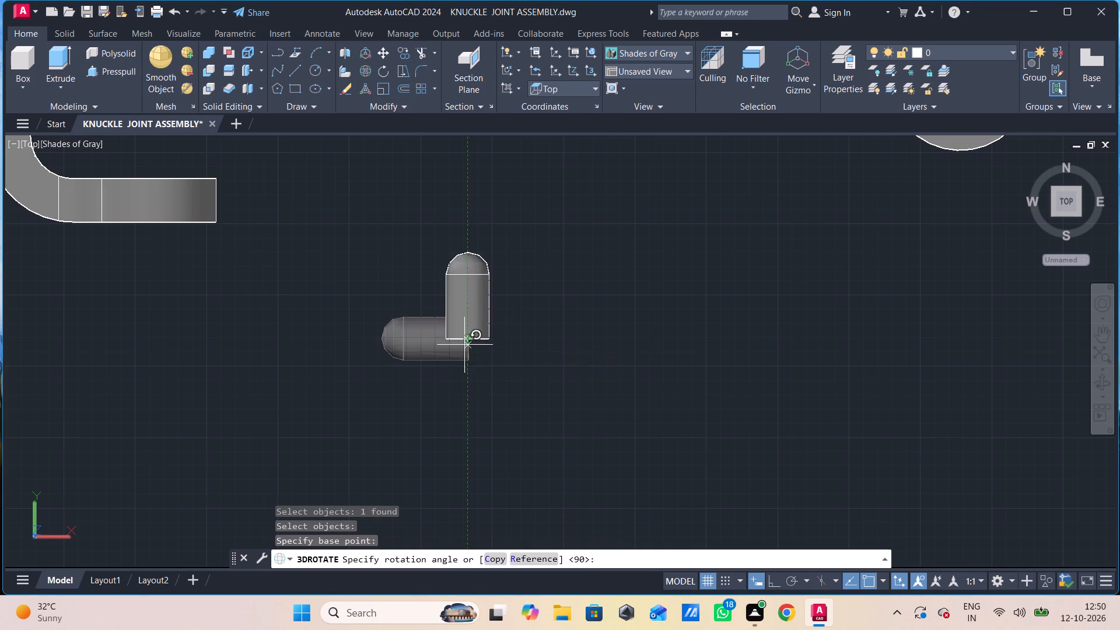
text(180)
key(Return)
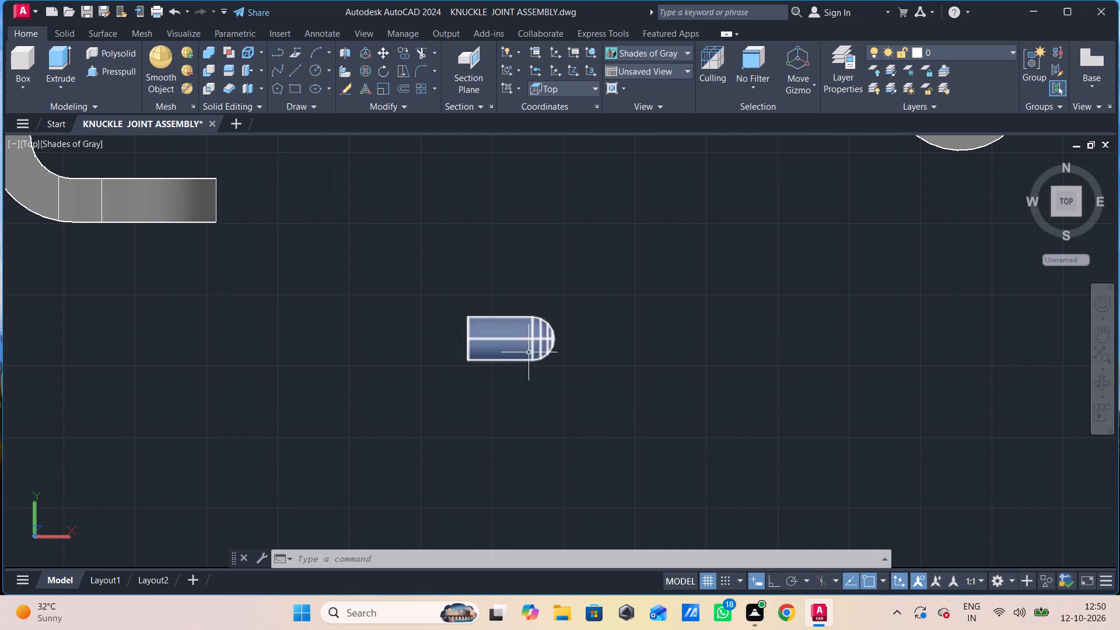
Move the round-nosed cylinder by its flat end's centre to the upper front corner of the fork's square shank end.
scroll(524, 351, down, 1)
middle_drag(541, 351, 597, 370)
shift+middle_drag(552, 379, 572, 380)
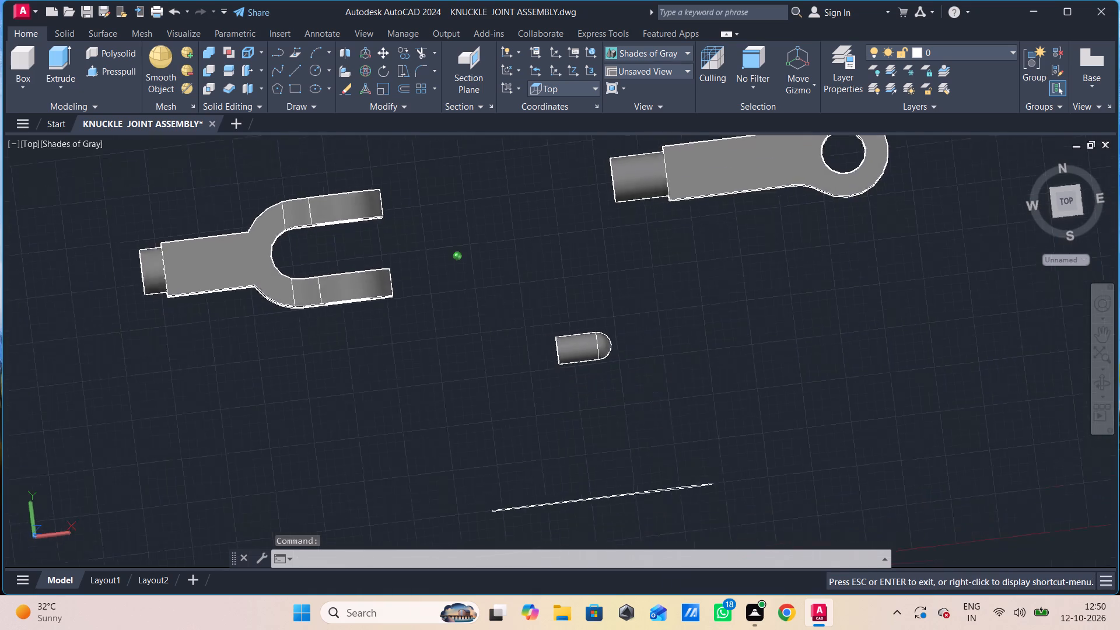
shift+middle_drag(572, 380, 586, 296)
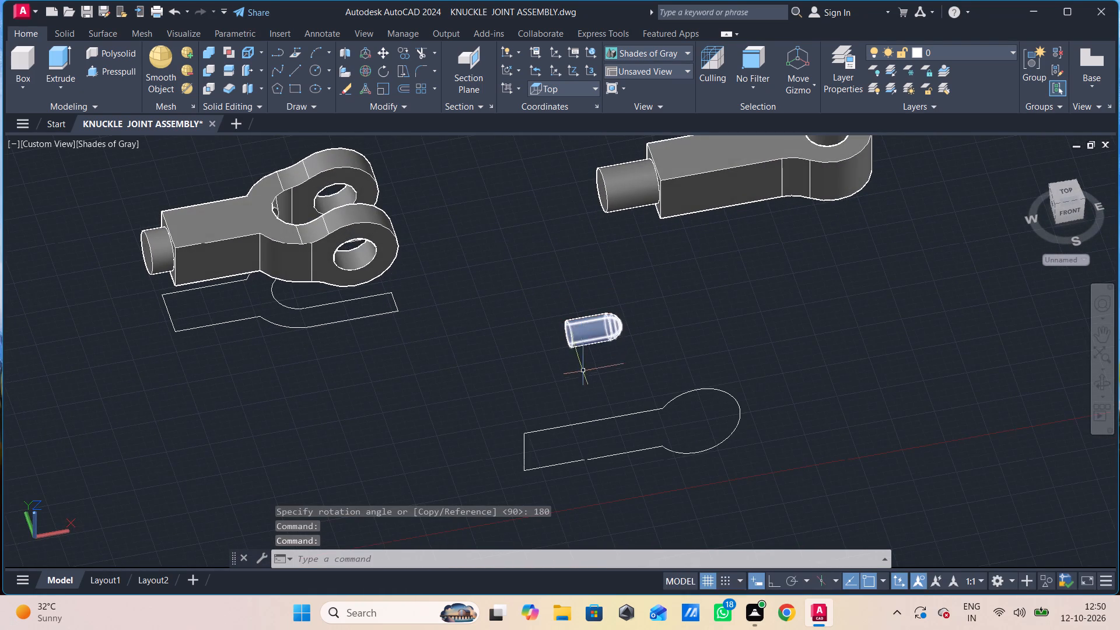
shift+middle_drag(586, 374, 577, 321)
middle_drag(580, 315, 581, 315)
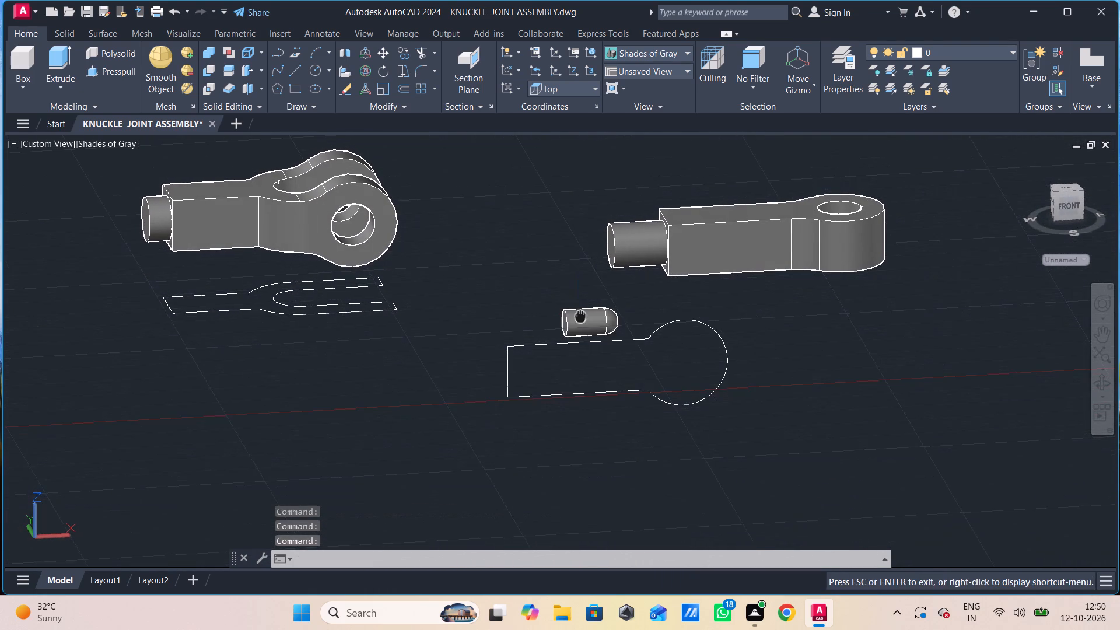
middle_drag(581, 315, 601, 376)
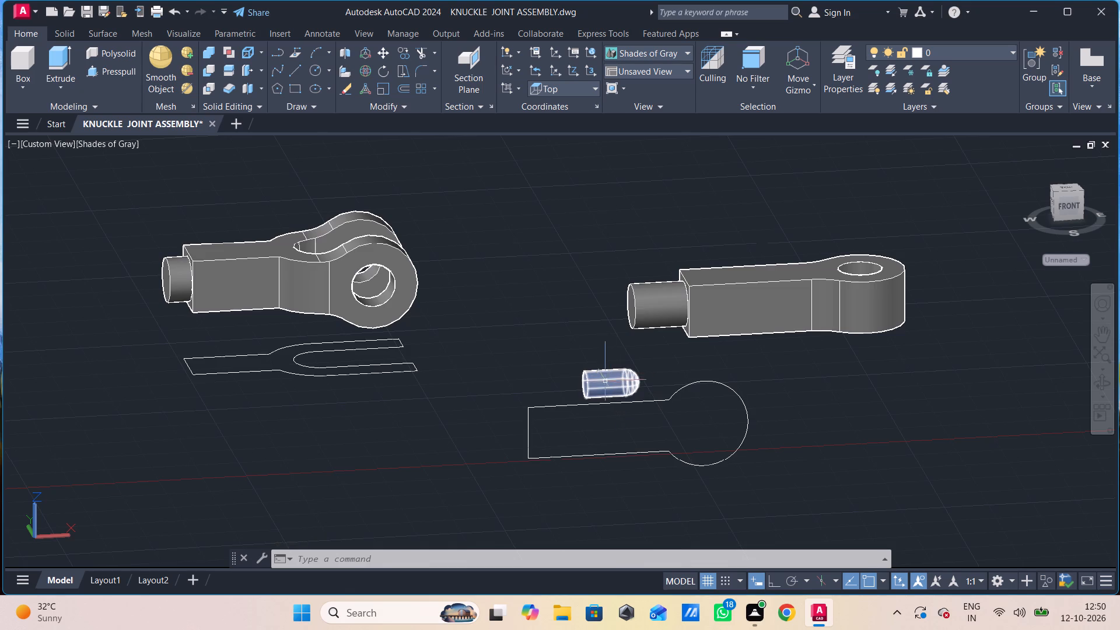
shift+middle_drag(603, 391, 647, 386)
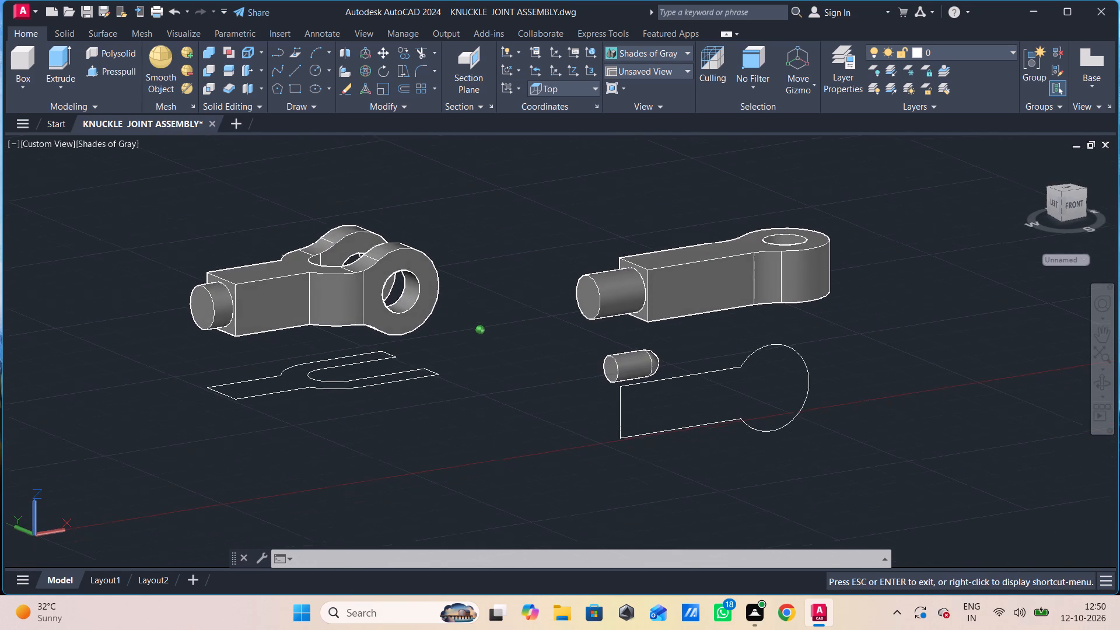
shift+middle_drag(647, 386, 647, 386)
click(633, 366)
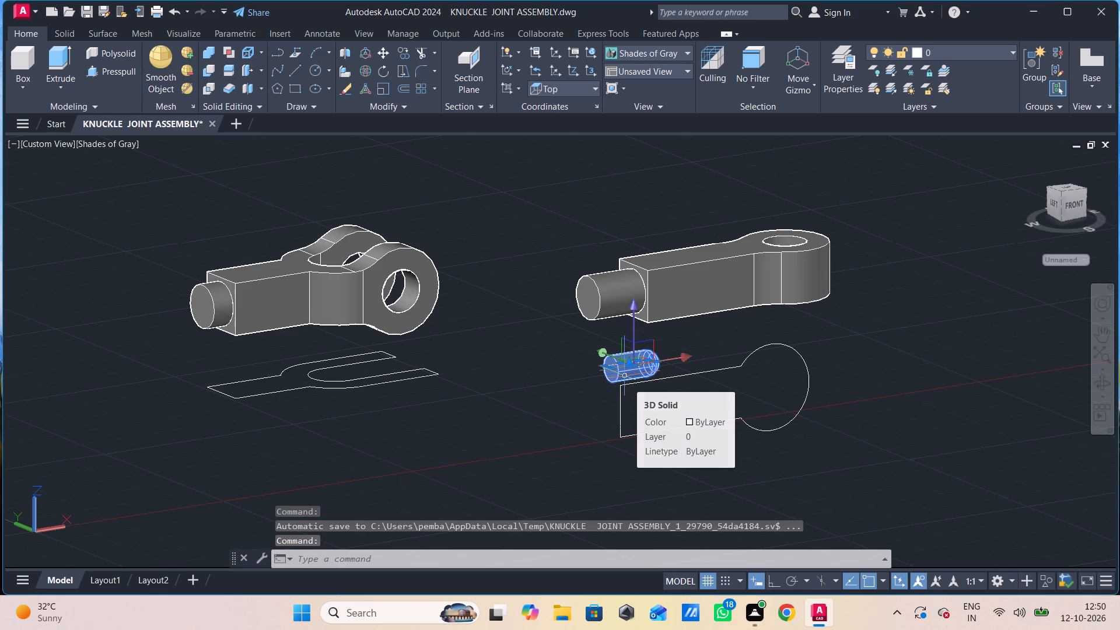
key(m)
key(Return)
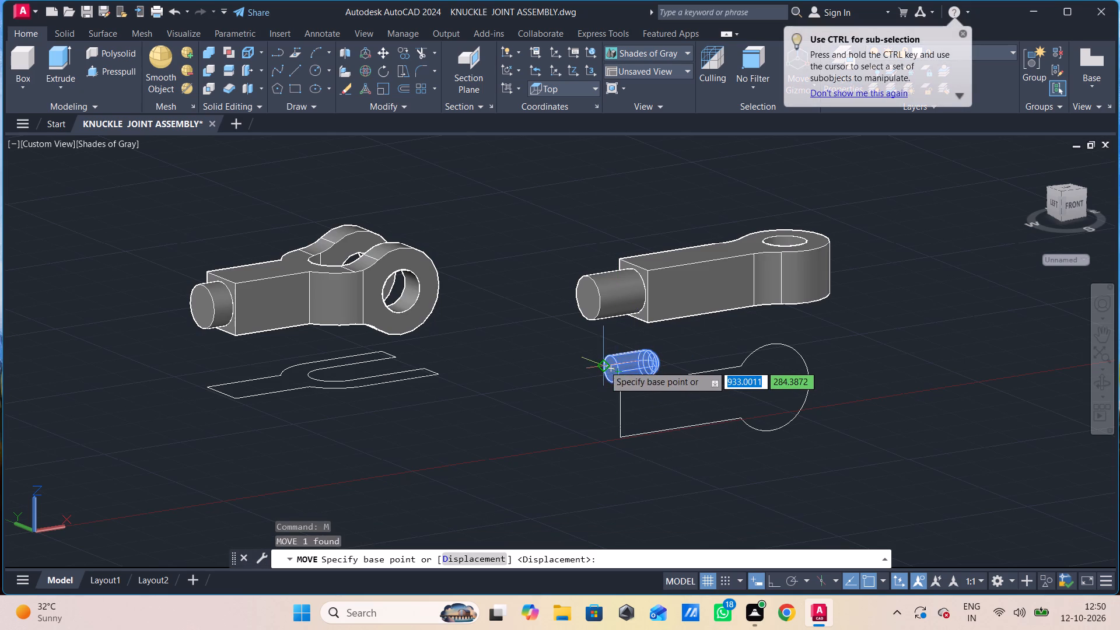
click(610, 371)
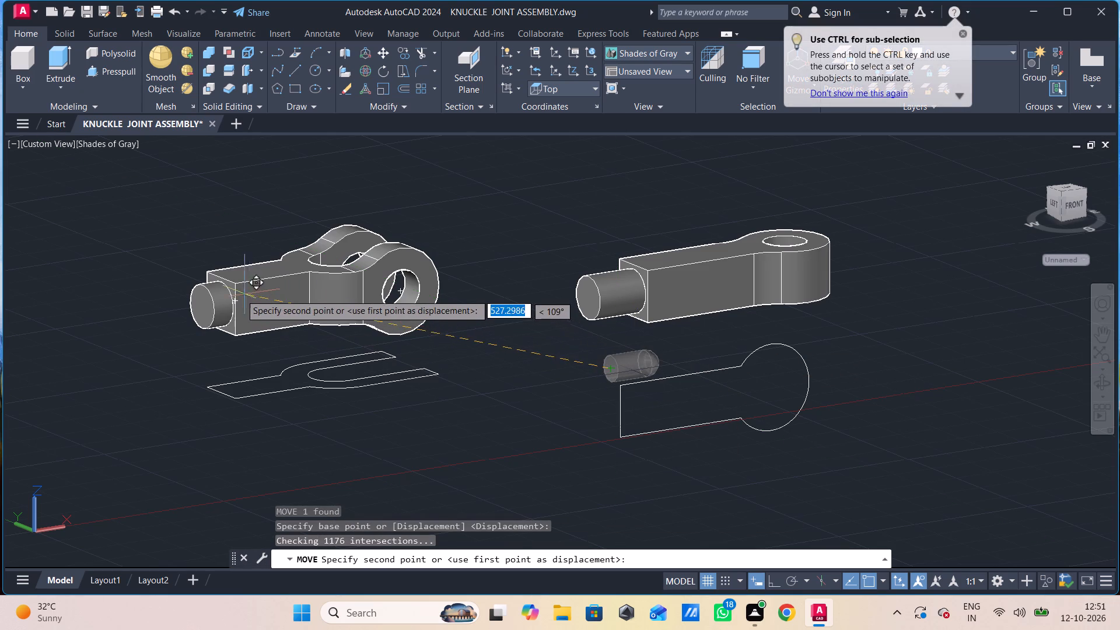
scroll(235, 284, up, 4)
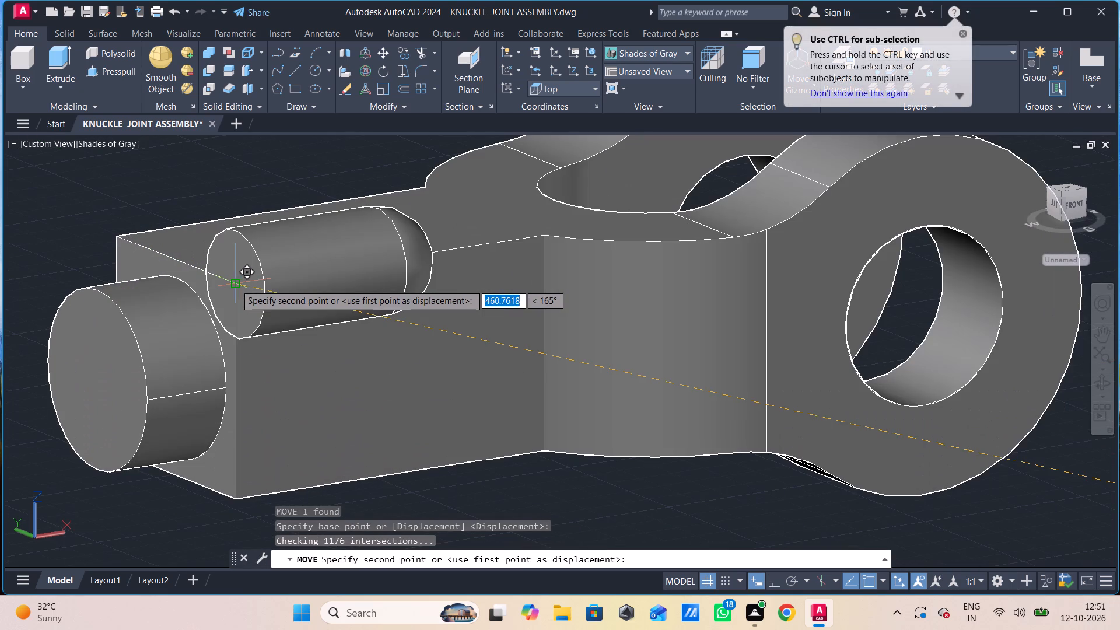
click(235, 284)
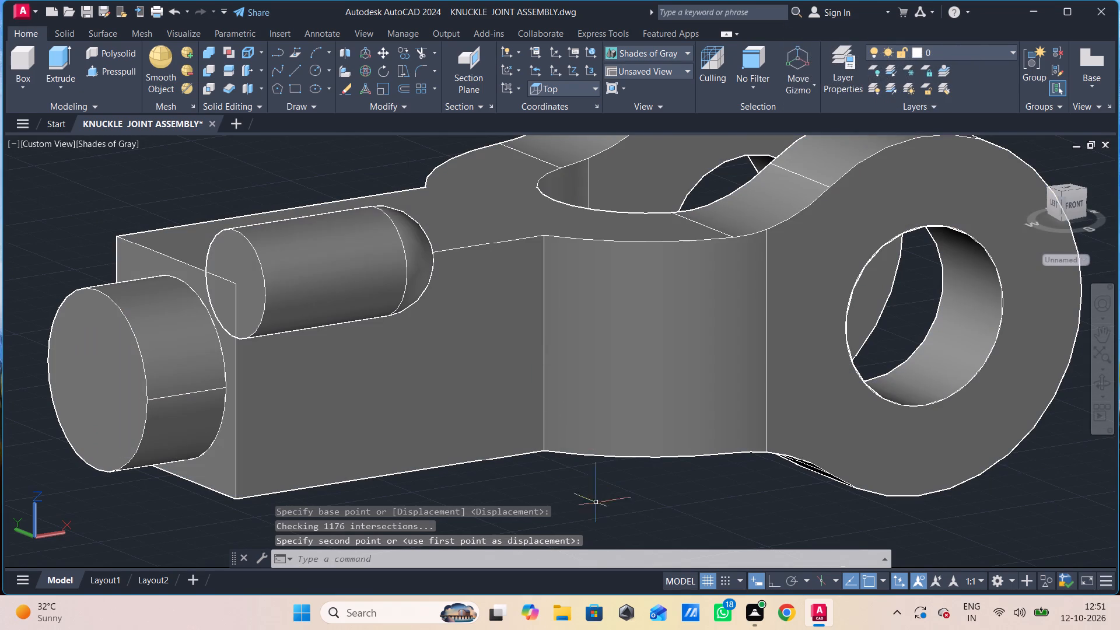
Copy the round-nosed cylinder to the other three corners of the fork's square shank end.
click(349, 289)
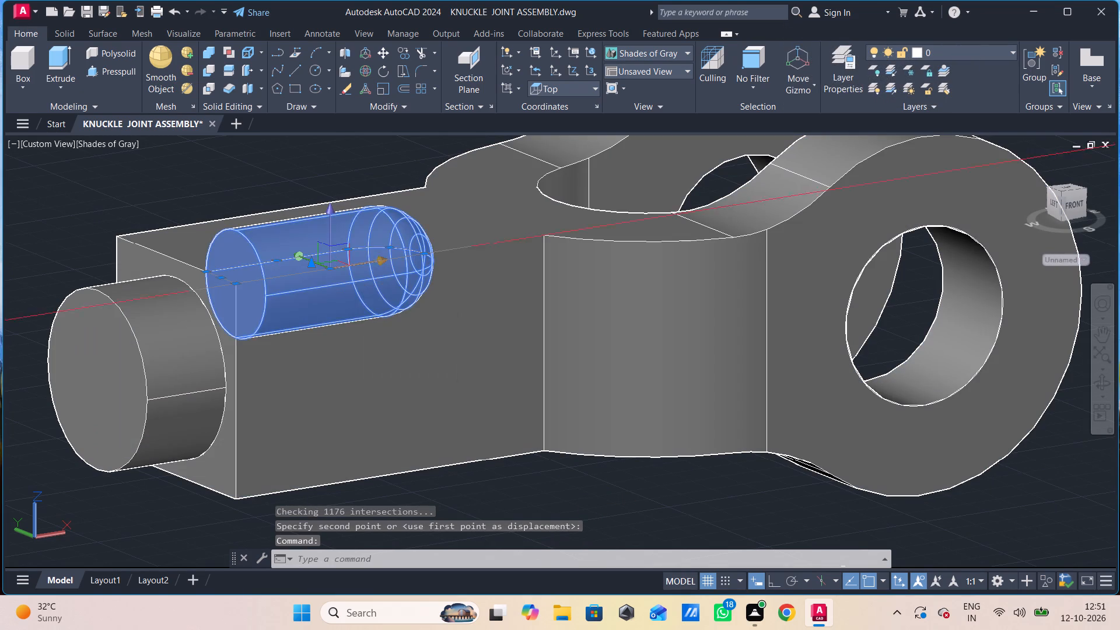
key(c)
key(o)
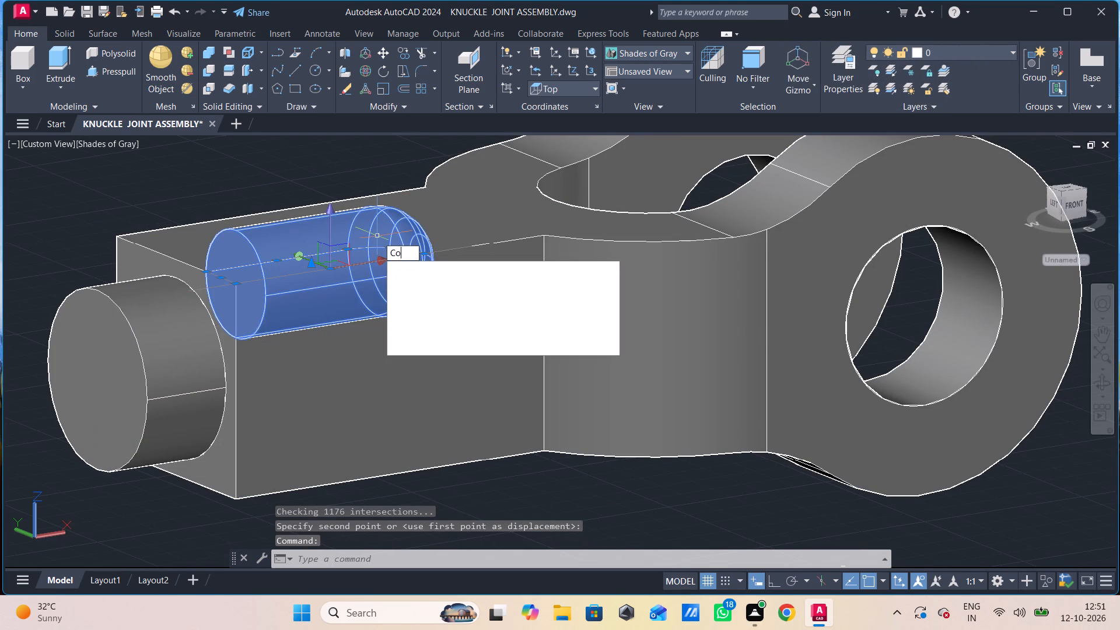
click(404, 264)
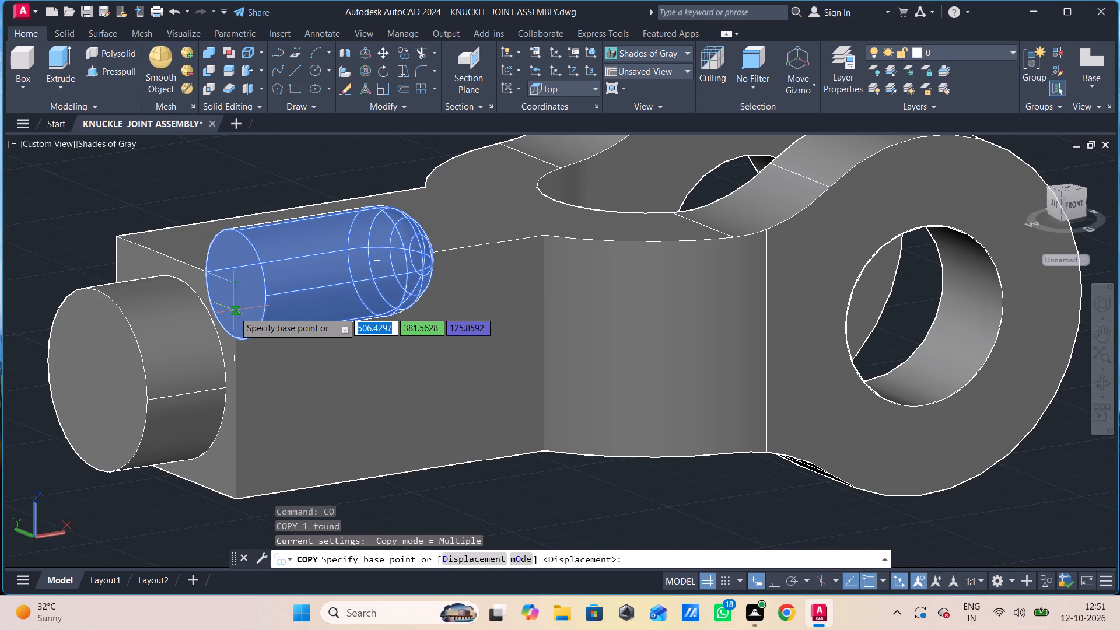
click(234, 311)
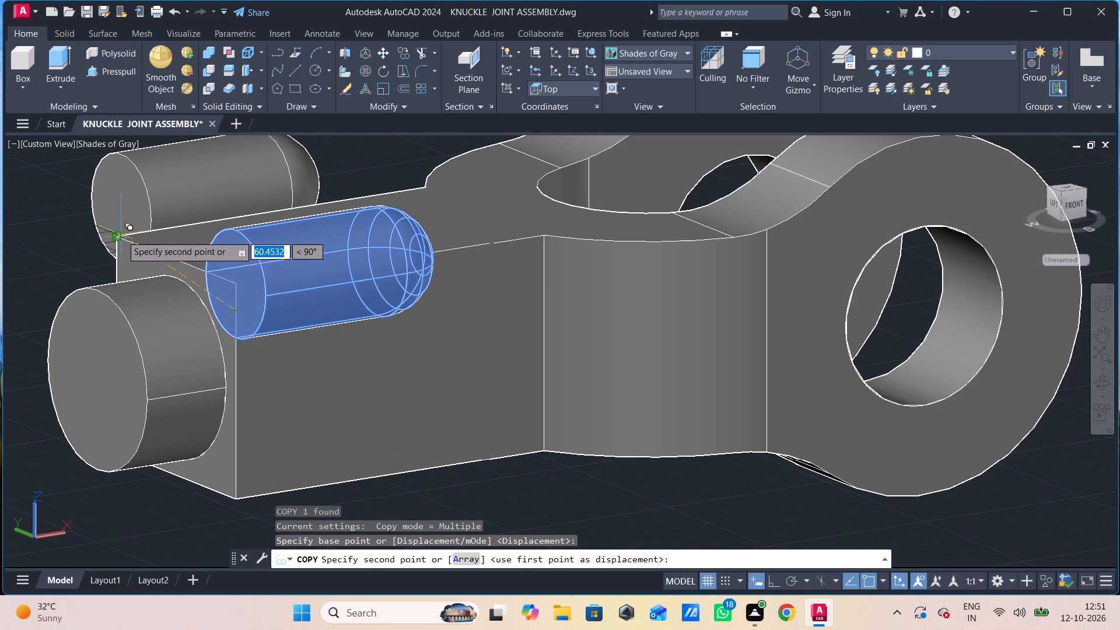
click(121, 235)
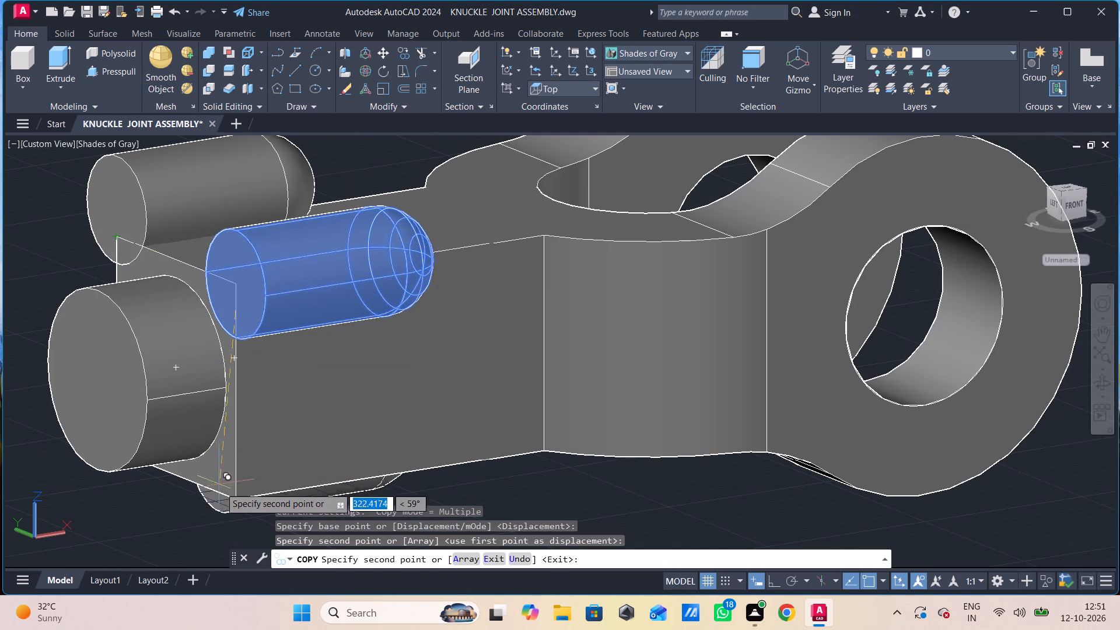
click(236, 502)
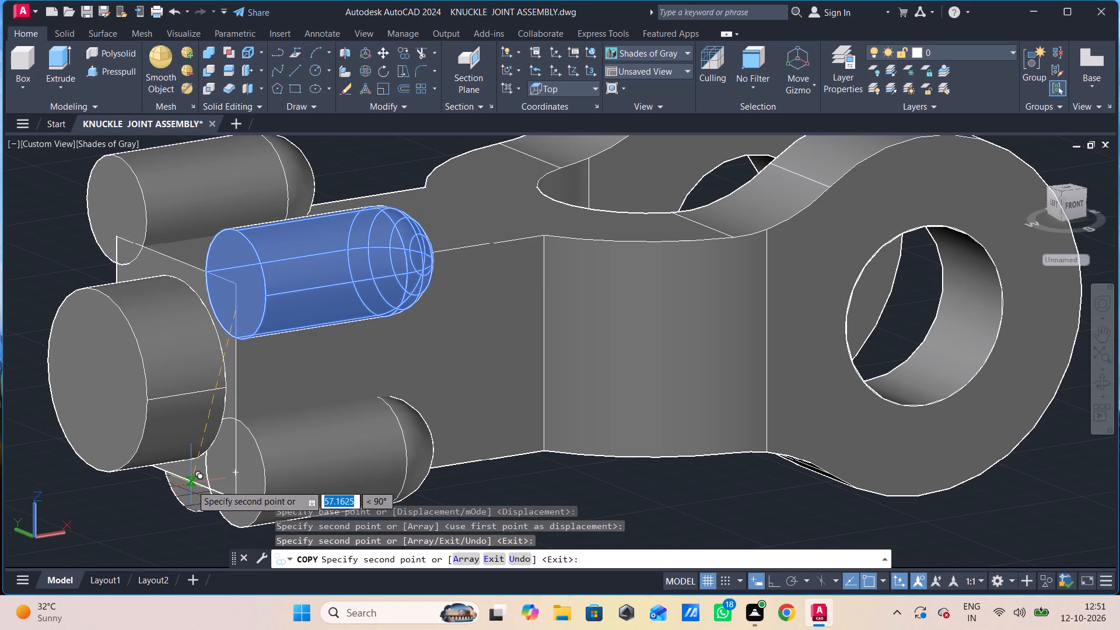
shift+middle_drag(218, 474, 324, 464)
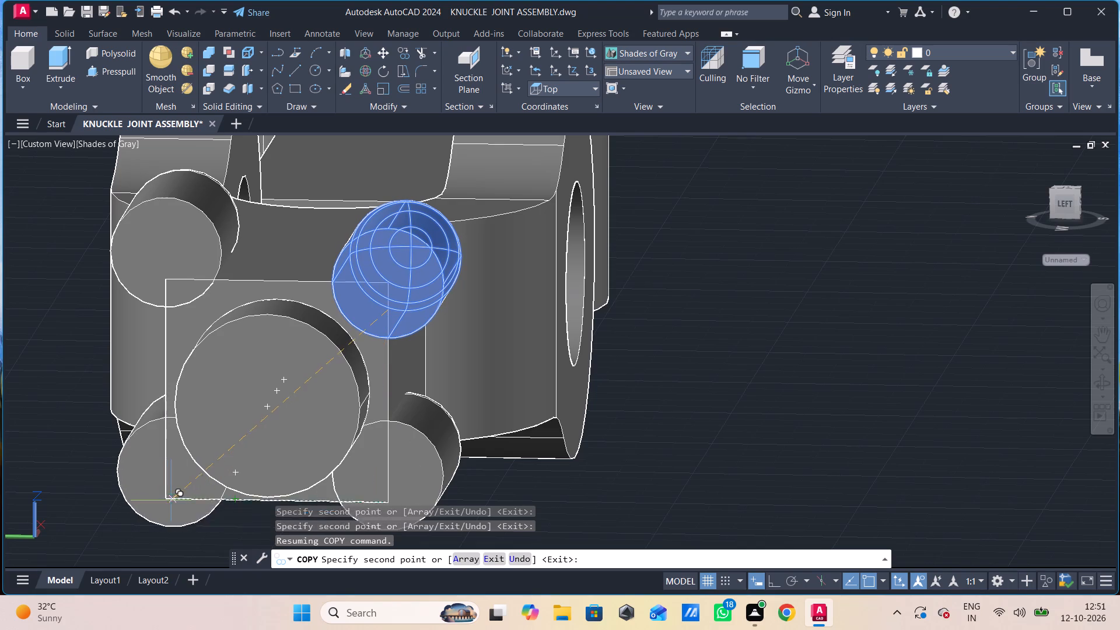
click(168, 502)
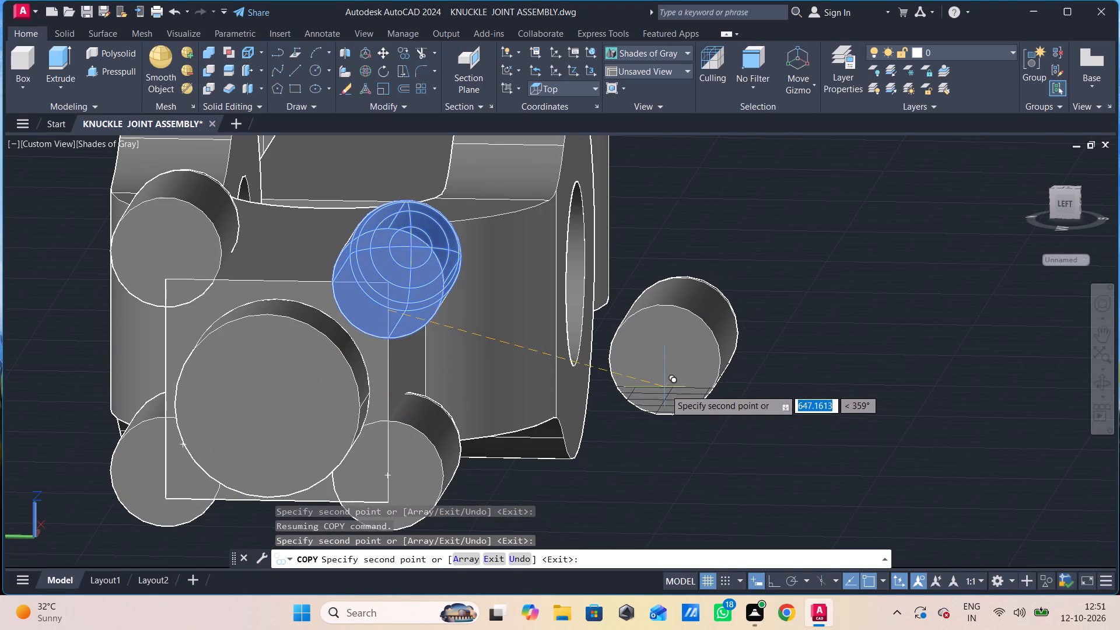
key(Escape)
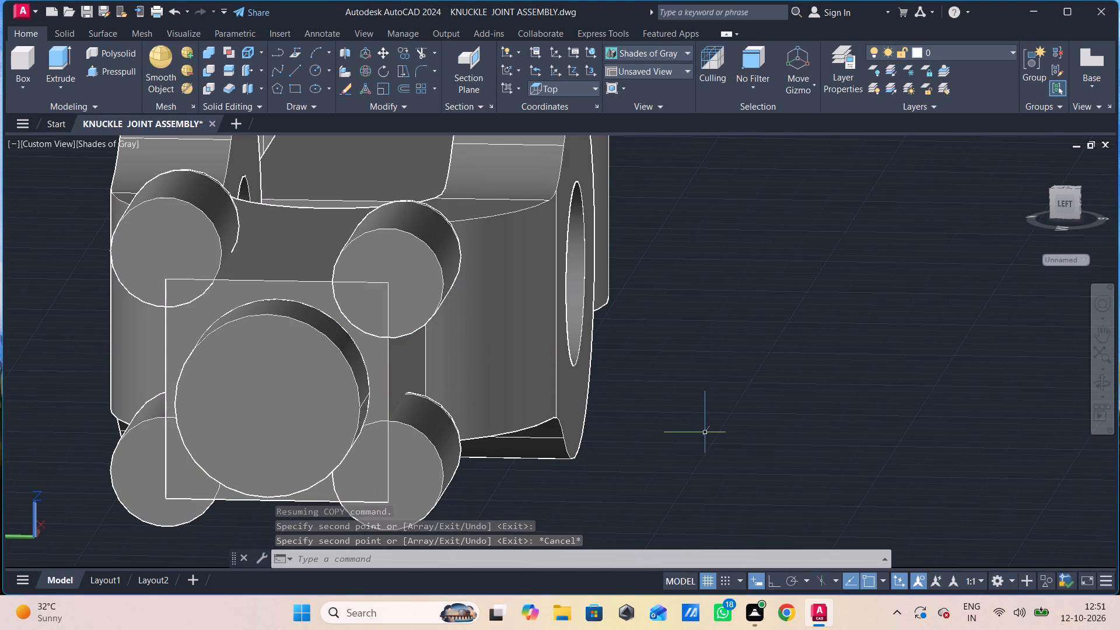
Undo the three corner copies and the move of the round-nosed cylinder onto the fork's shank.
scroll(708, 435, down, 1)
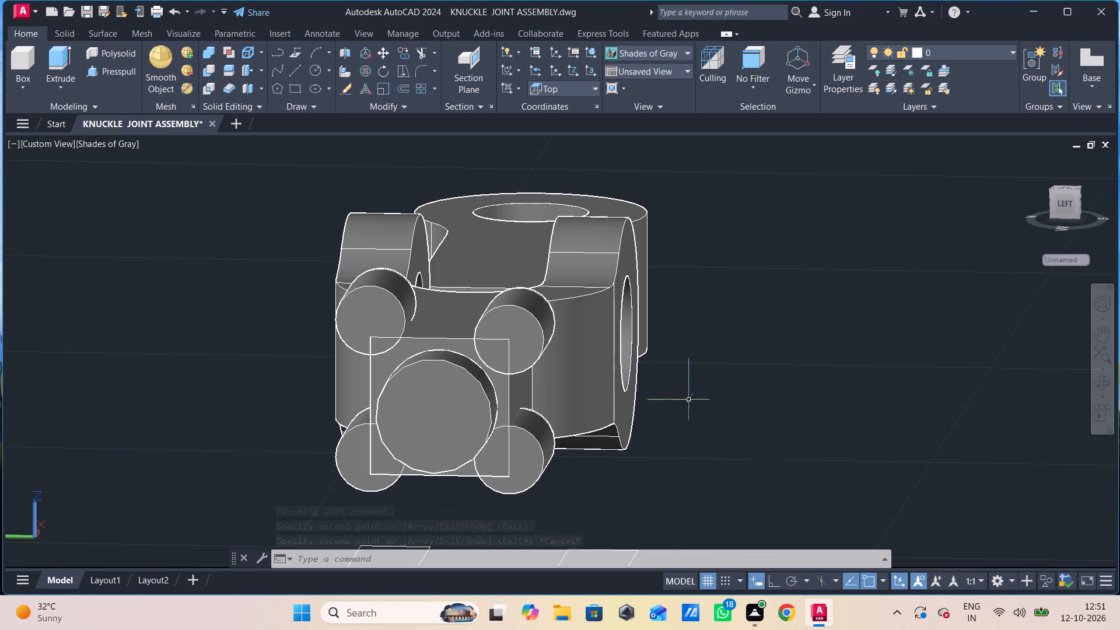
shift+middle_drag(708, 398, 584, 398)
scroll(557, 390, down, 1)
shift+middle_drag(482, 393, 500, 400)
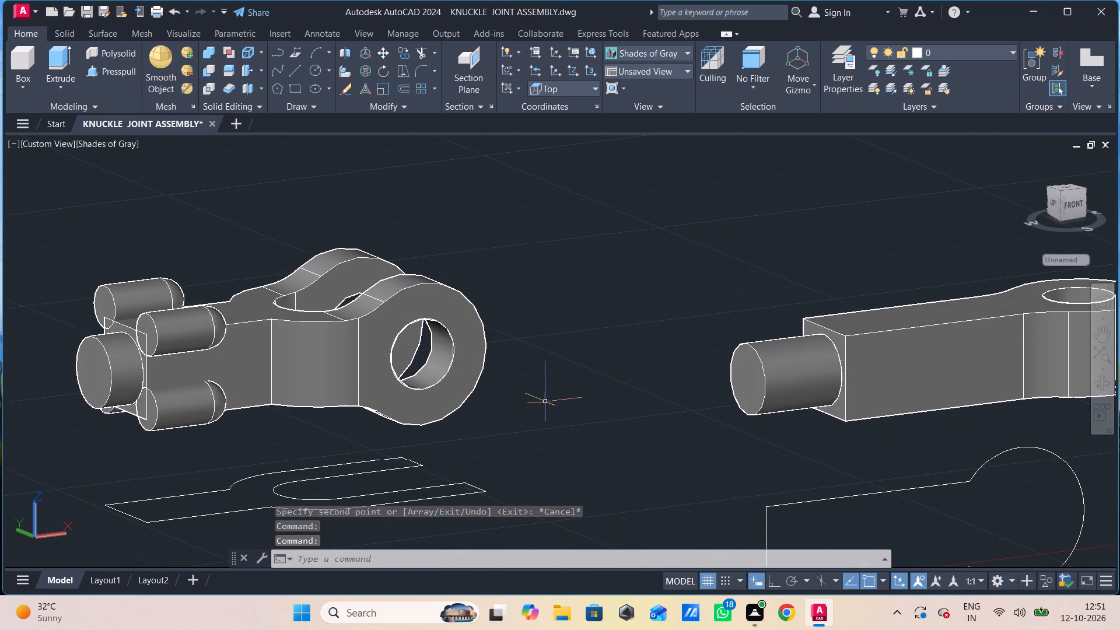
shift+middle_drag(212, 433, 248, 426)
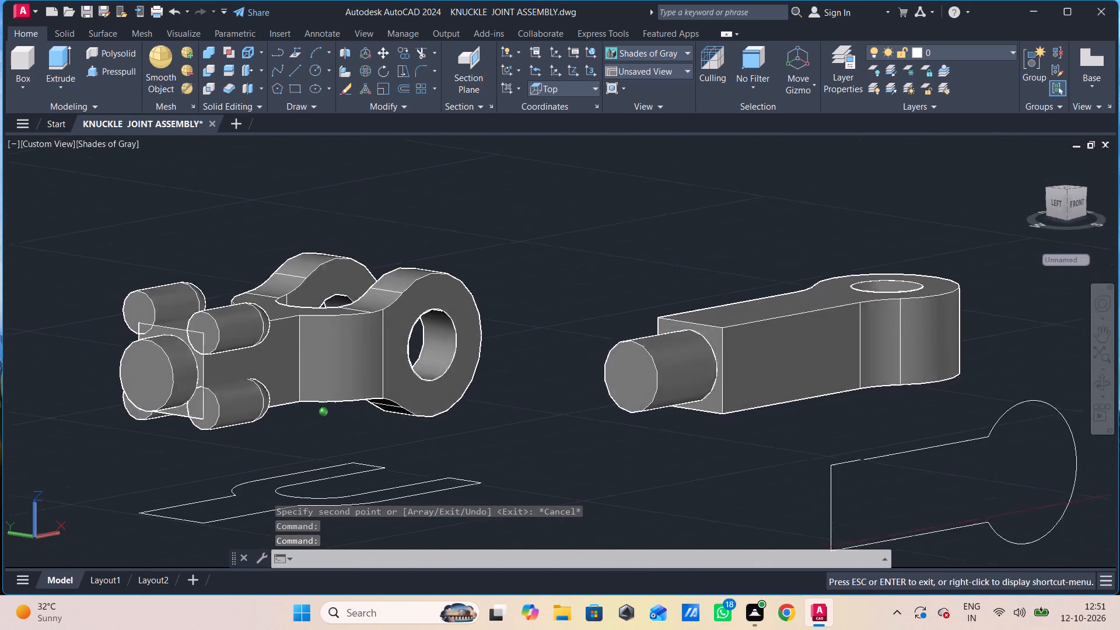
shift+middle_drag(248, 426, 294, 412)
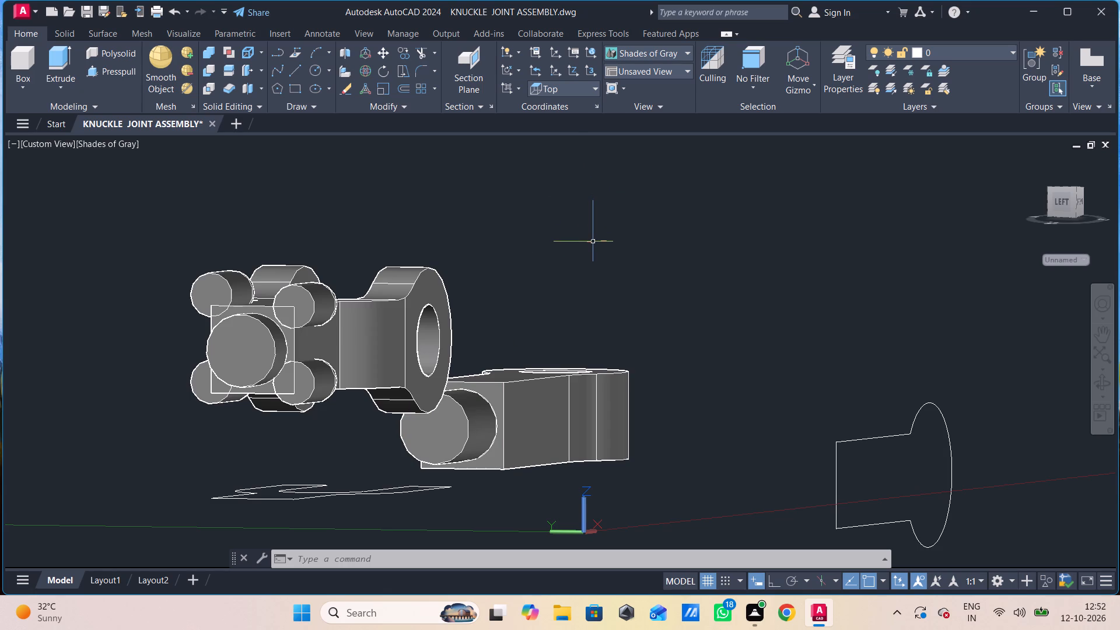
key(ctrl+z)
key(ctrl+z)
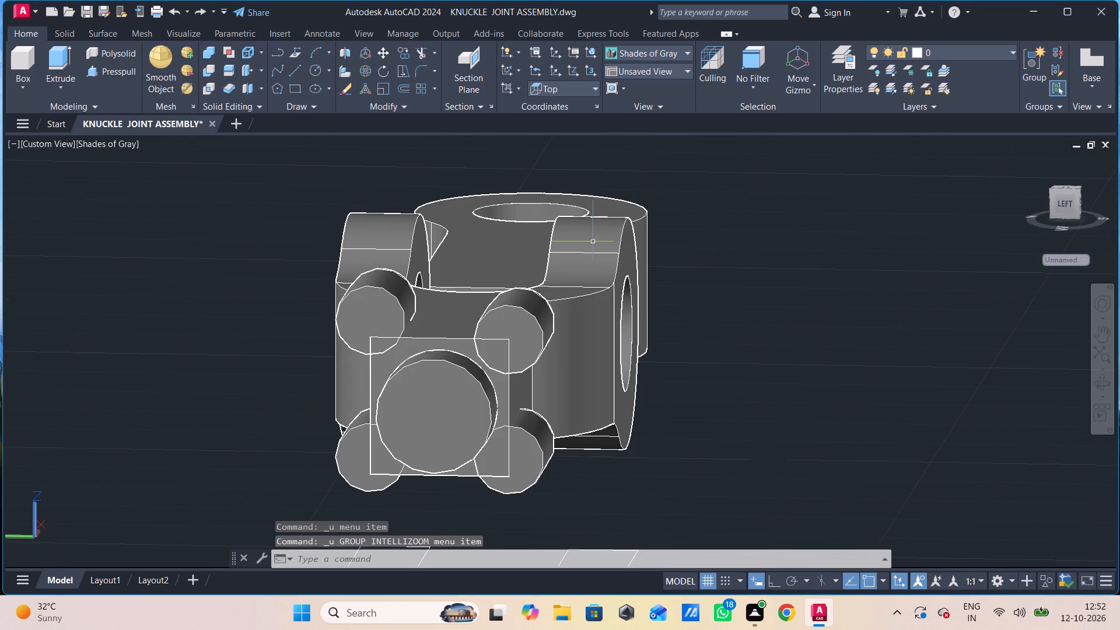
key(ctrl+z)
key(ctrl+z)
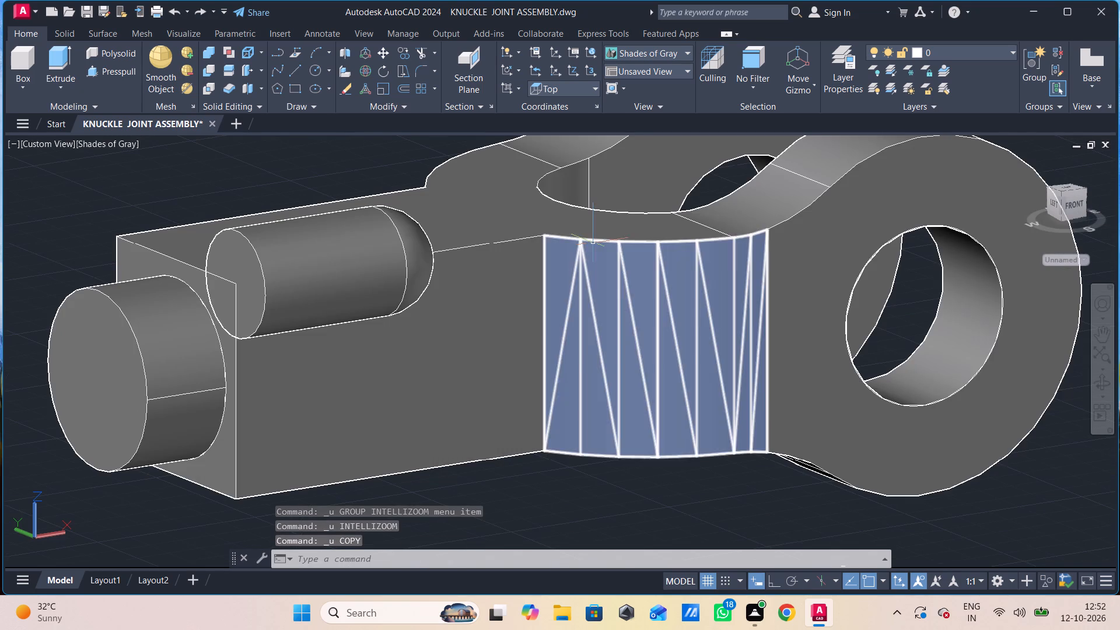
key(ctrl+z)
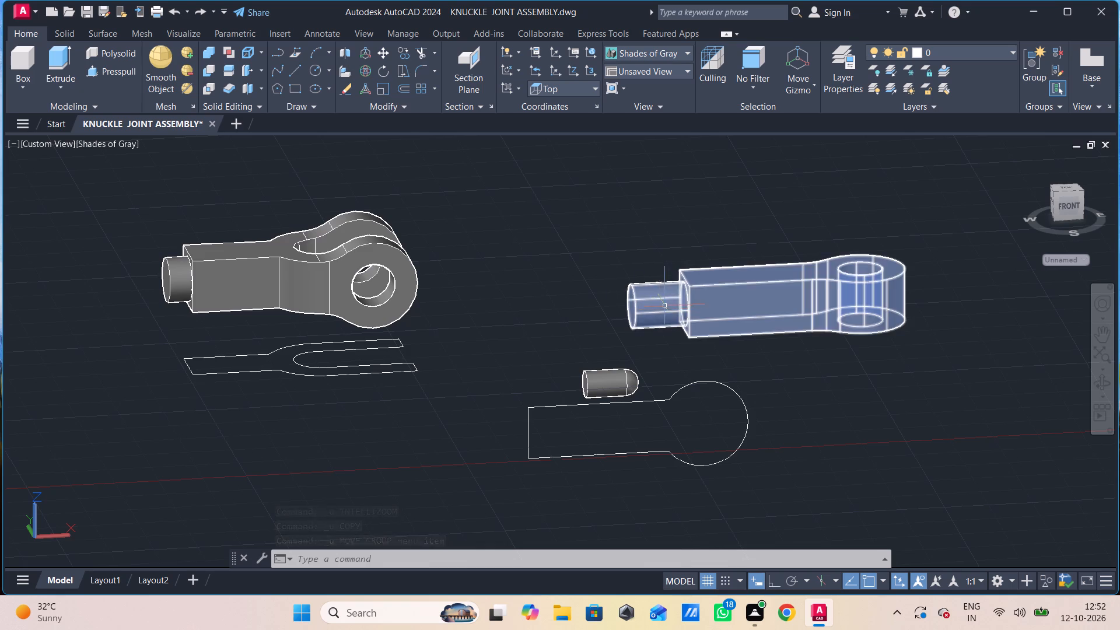
Move the round-nosed cylinder by its flat end's centre to the upper front corner of the fork's square shank end.
shift+middle_drag(591, 424, 650, 419)
scroll(651, 391, up, 2)
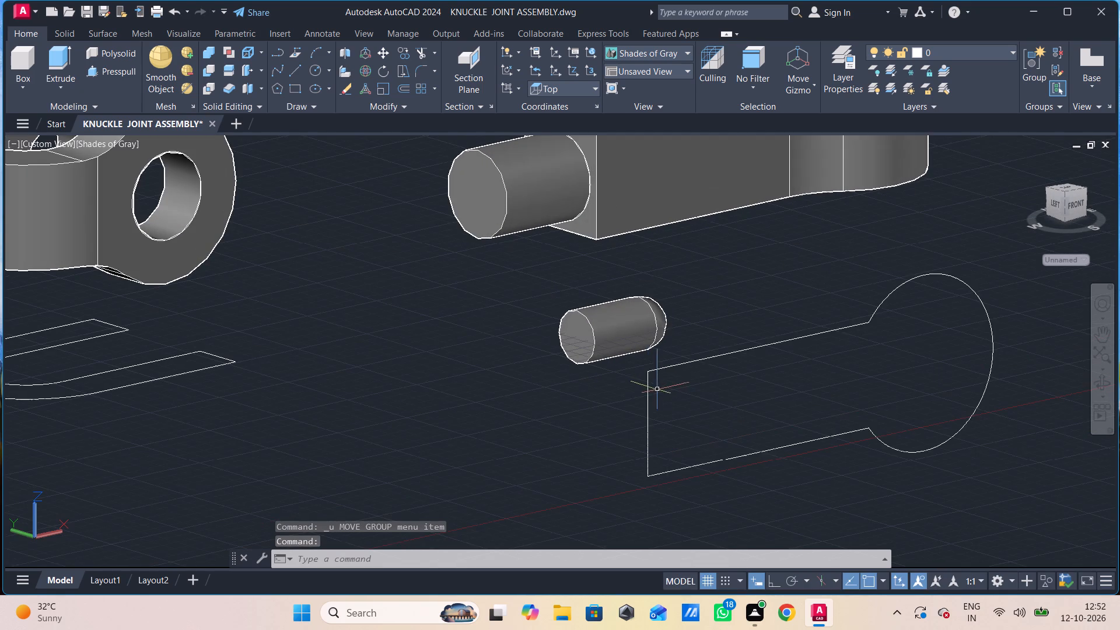
click(596, 338)
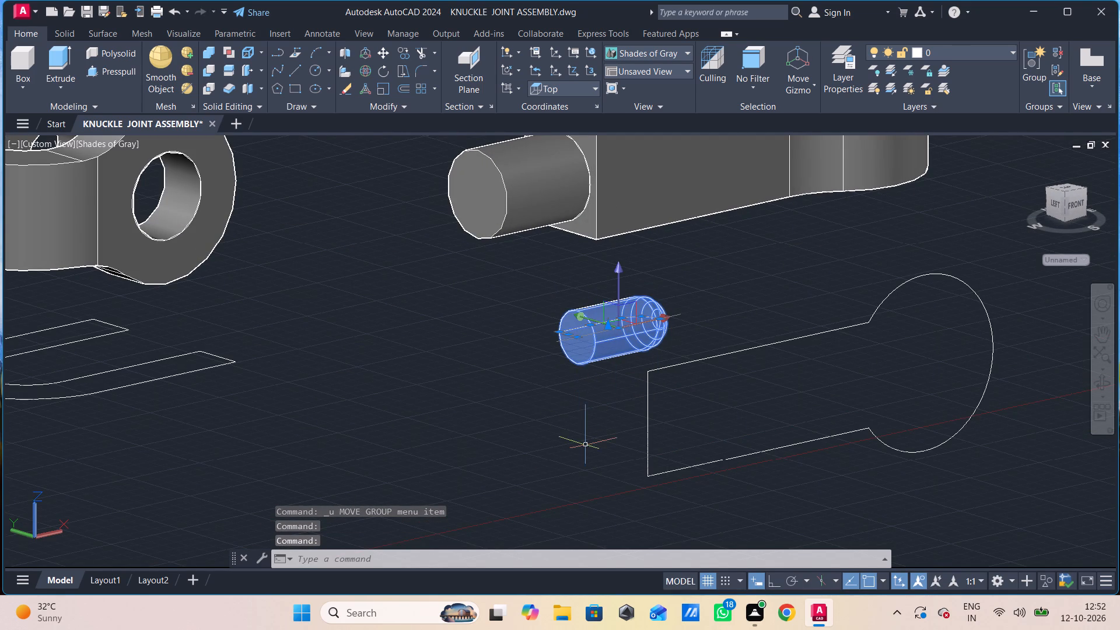
key(m)
key(space)
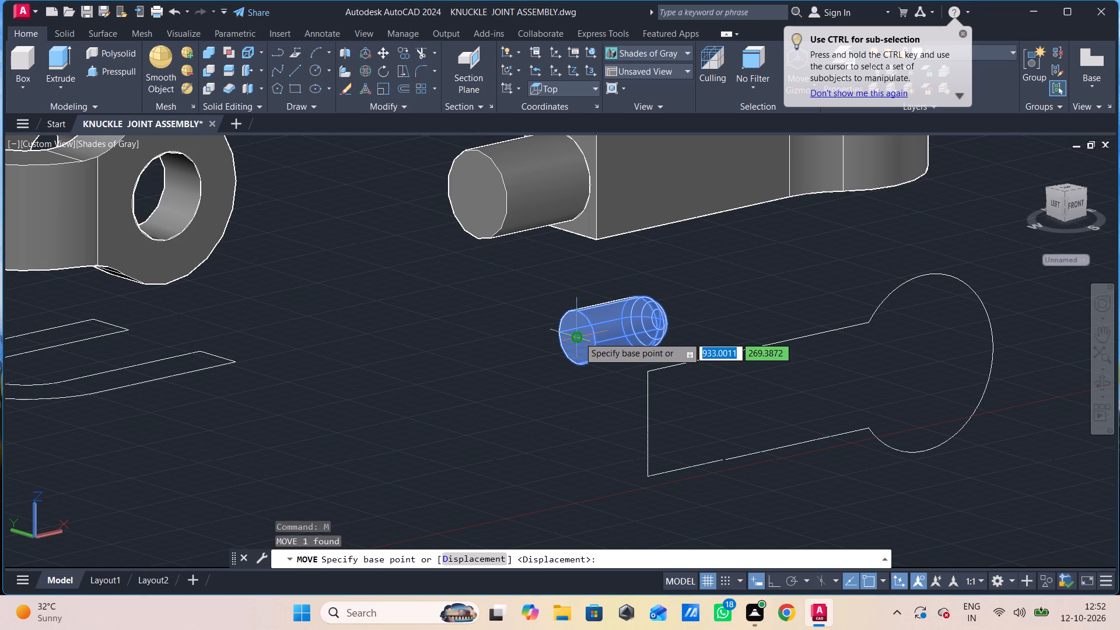
click(579, 337)
scroll(467, 342, down, 1)
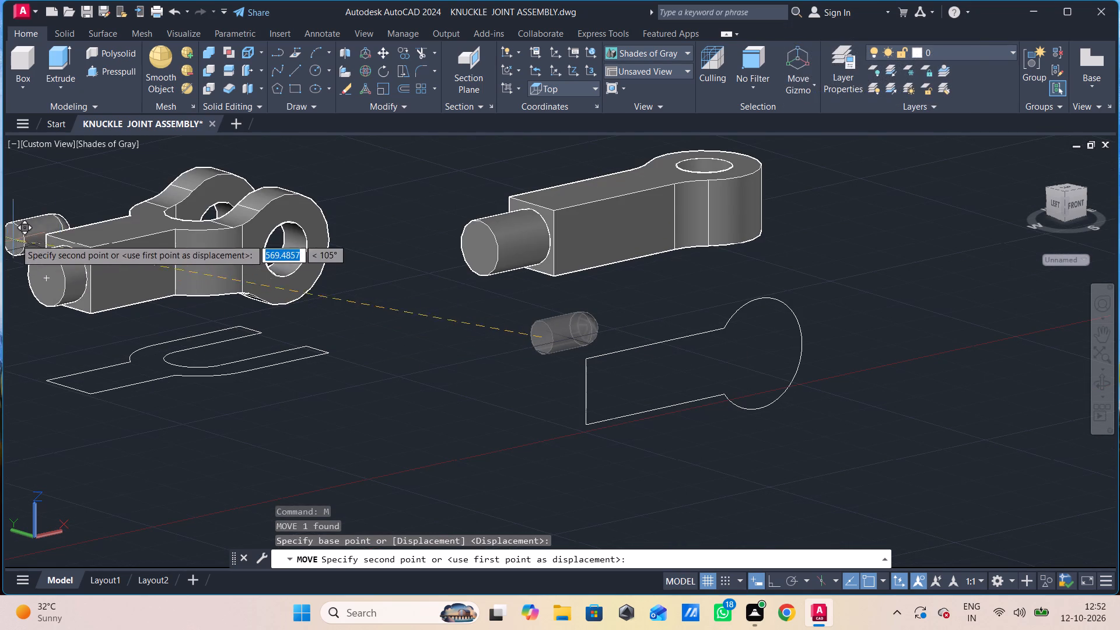
scroll(92, 248, up, 3)
click(92, 248)
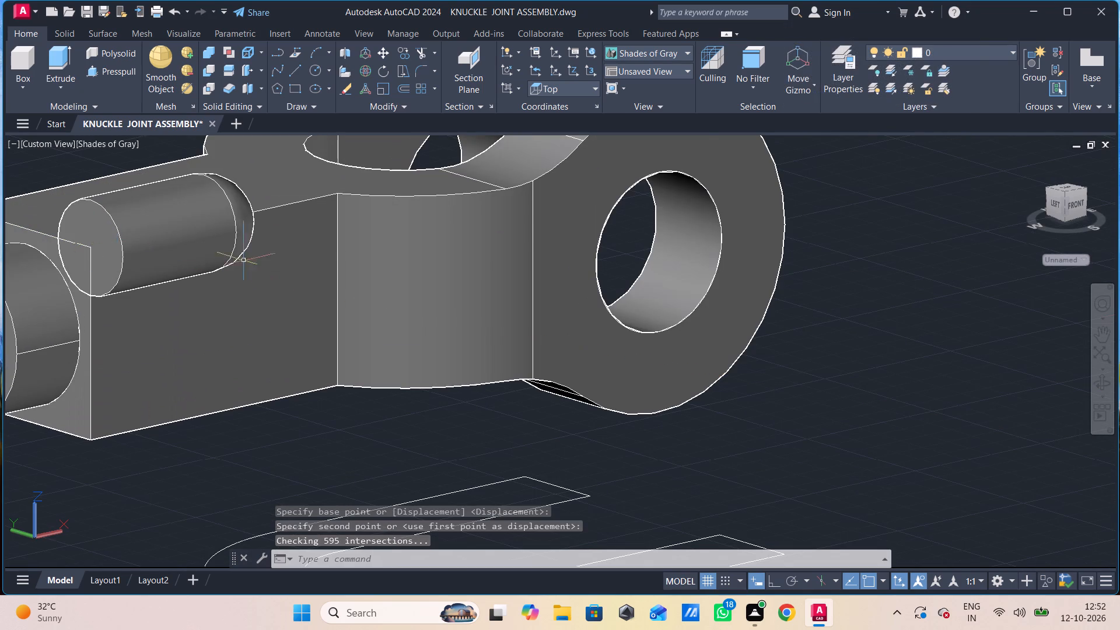
Copy the round-nosed cylinder from the upper front corner to the other three corners of the fork's square shank end.
click(181, 208)
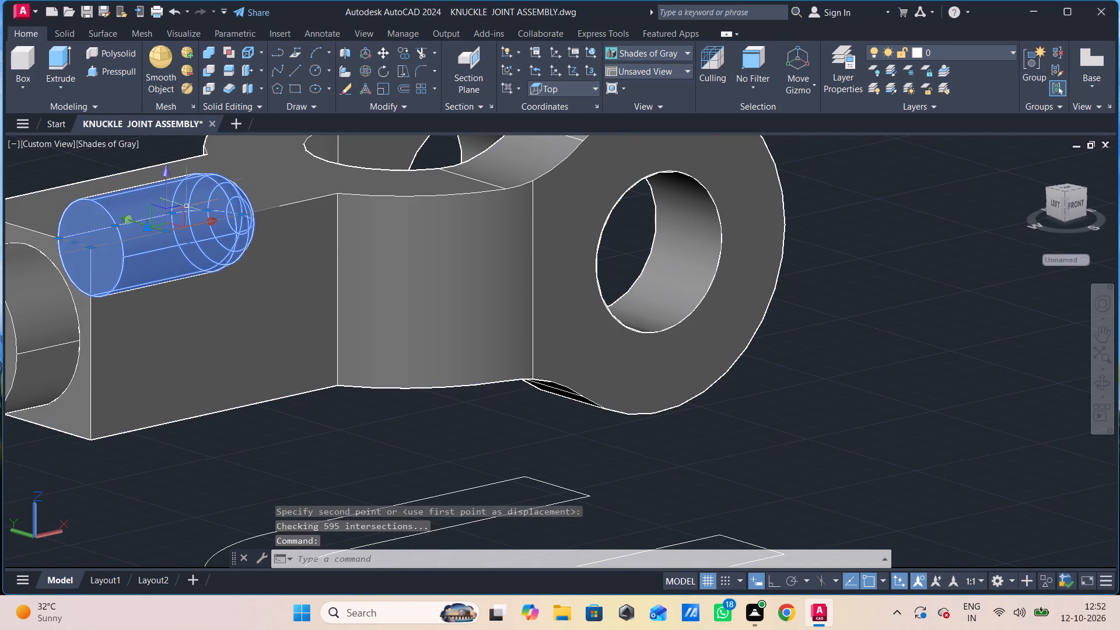
key(c)
key(o)
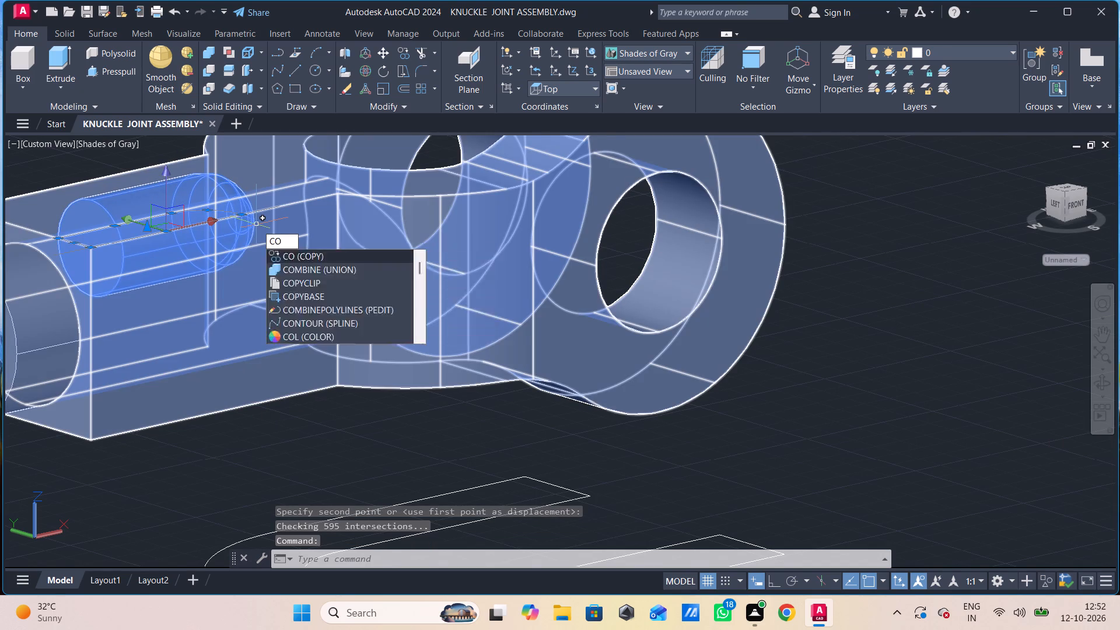
key(space)
shift+middle_drag(172, 259, 256, 275)
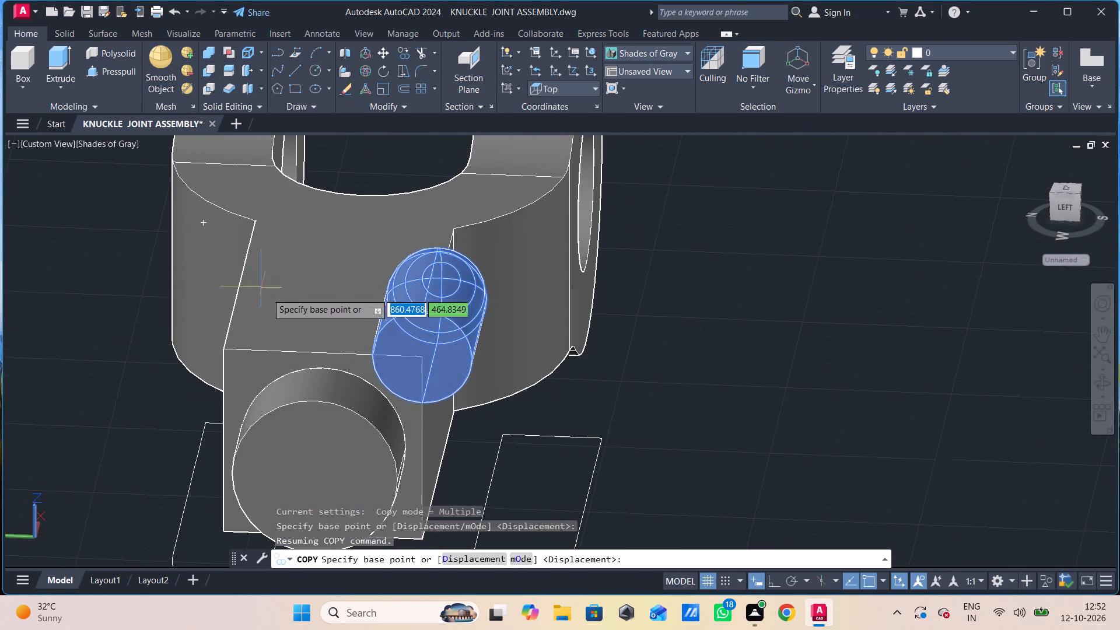
click(423, 357)
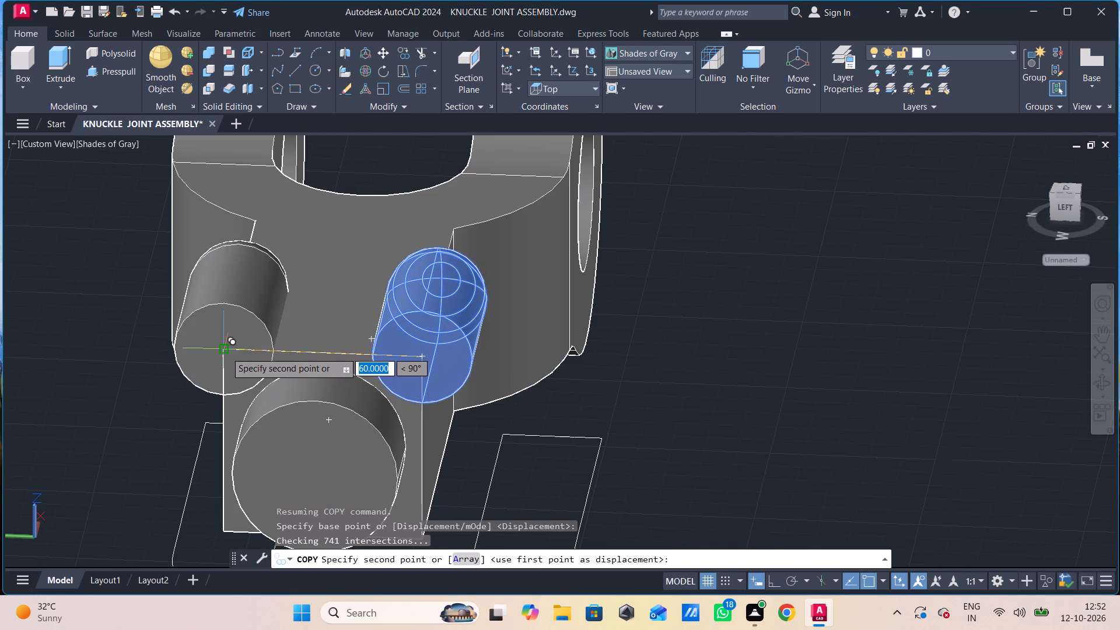
click(226, 353)
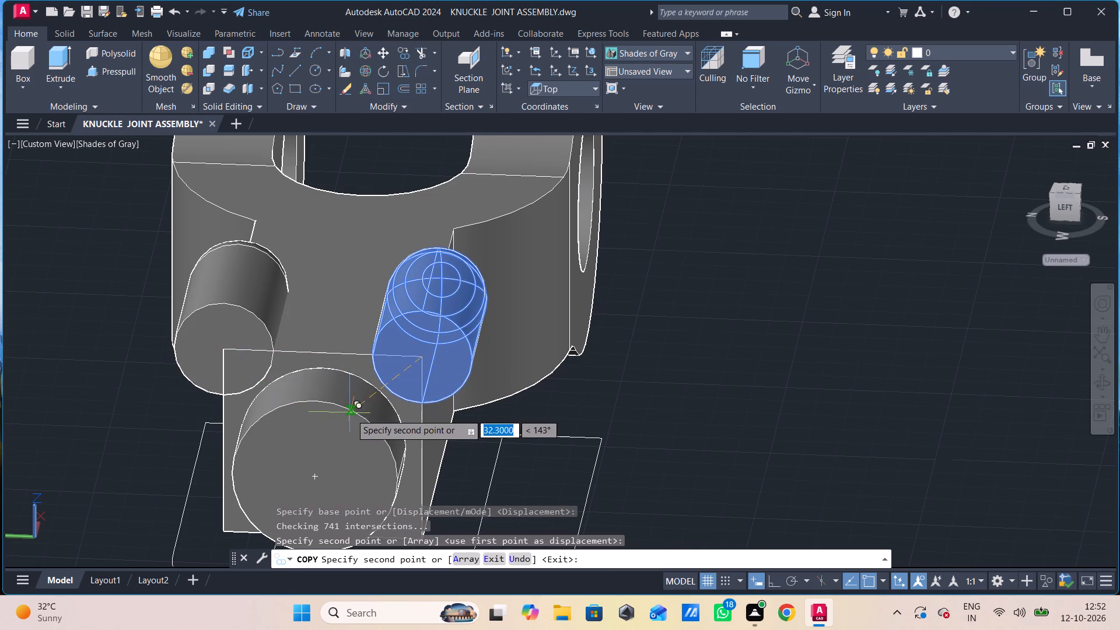
middle_drag(353, 414, 344, 328)
shift+middle_drag(352, 443, 353, 394)
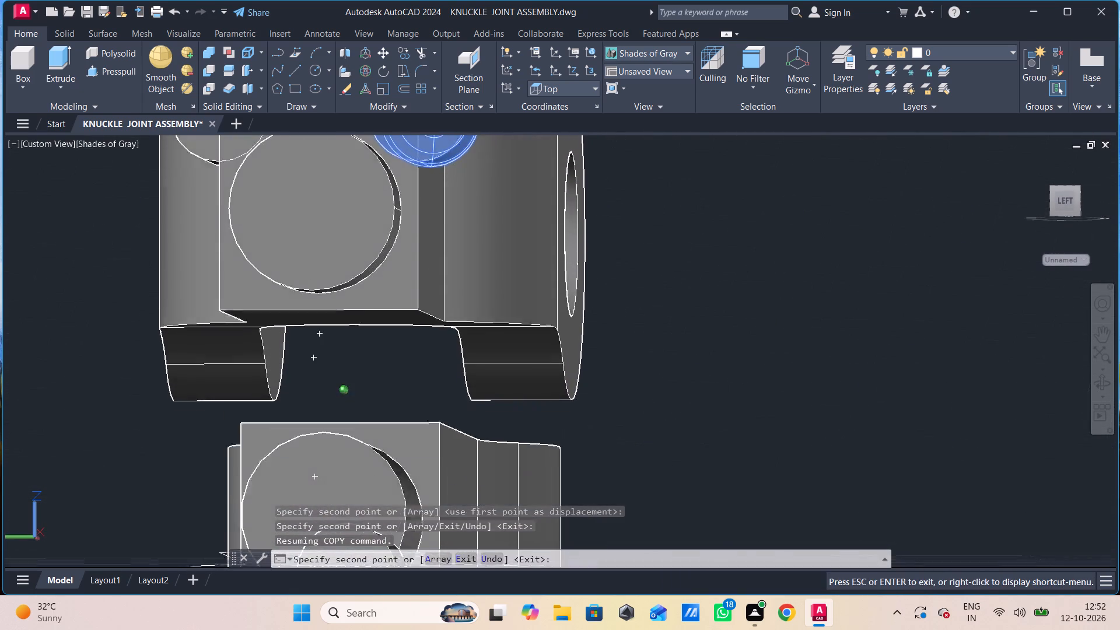
shift+middle_drag(353, 394, 353, 392)
shift+middle_drag(369, 332, 377, 345)
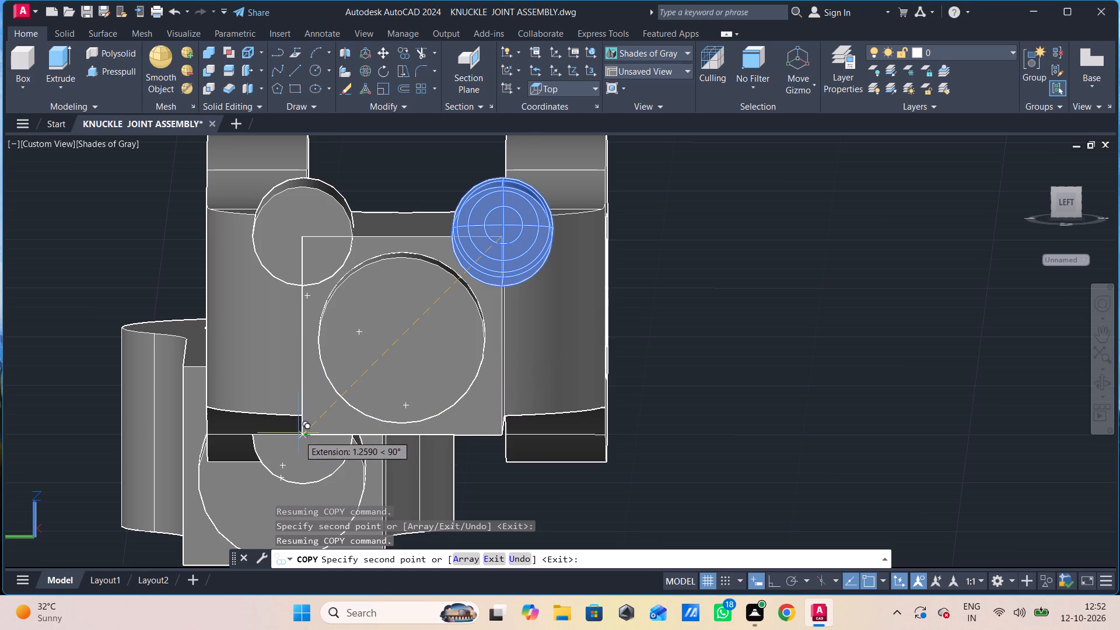
scroll(303, 434, up, 1)
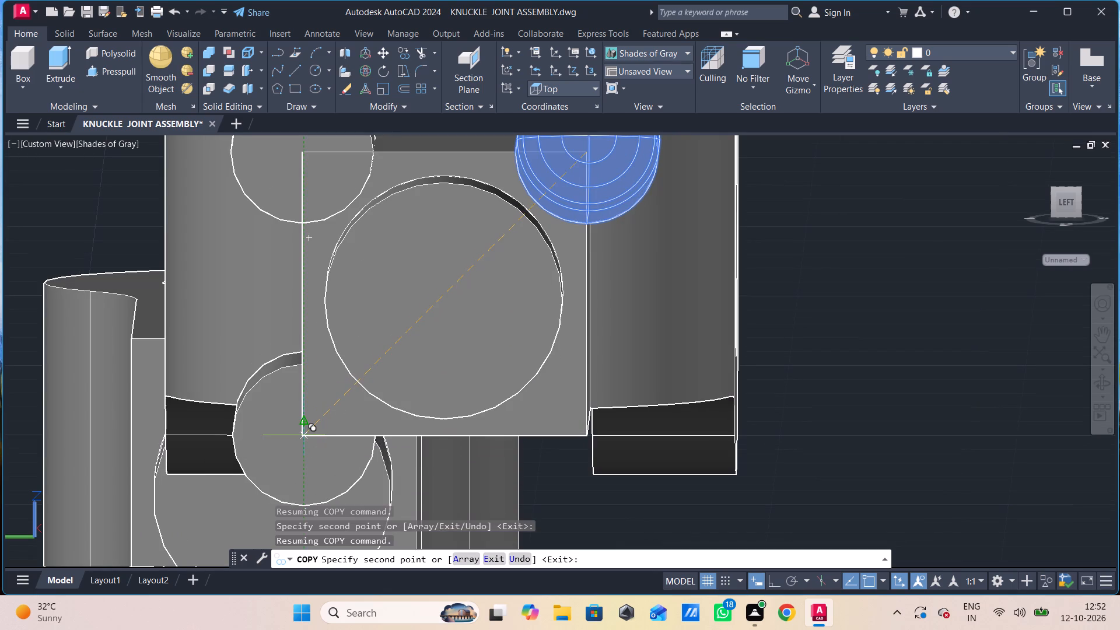
click(304, 436)
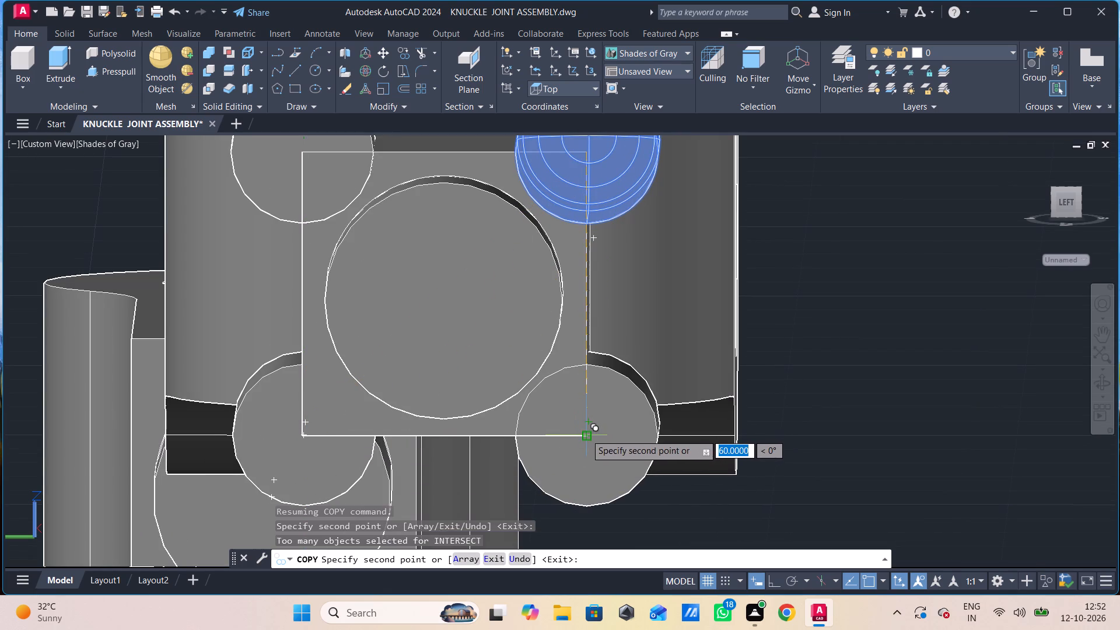
click(586, 434)
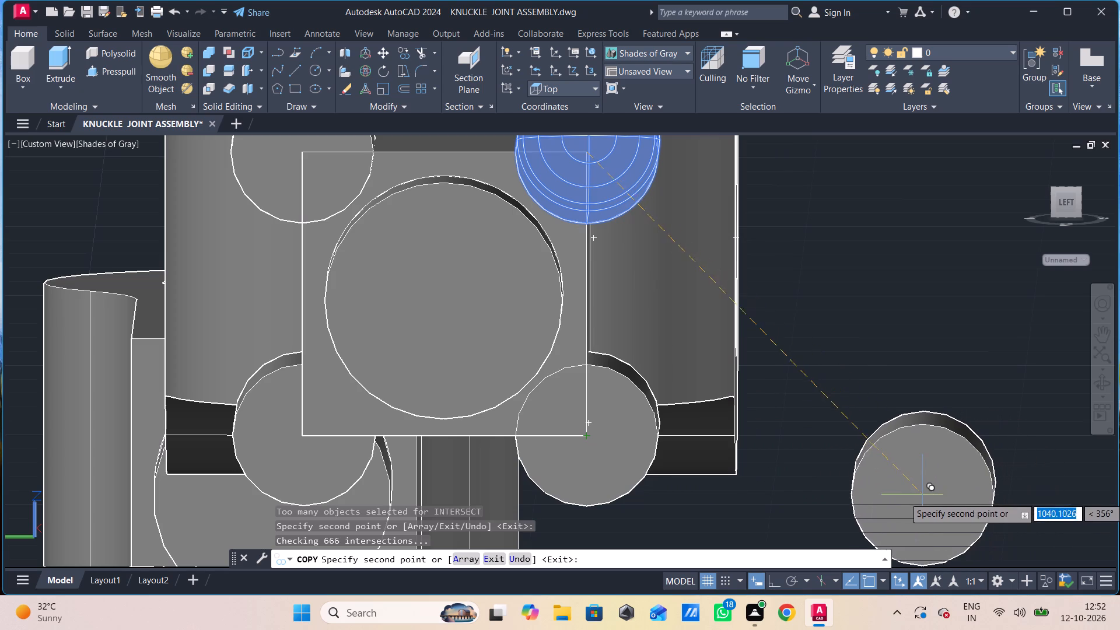
key(Escape)
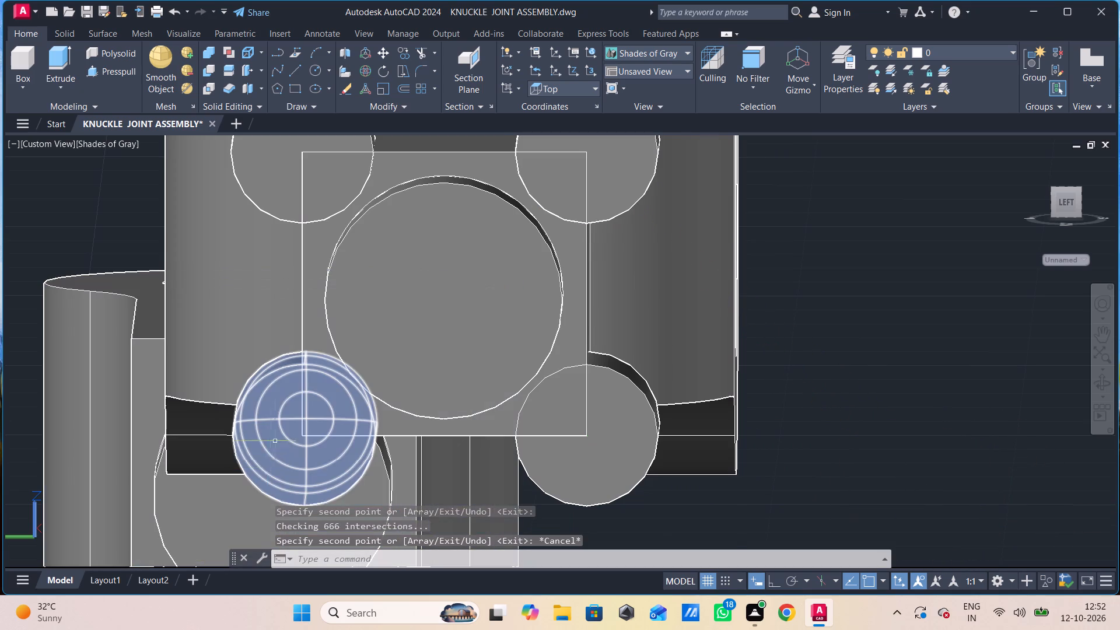
Delete the round-nosed cylinder copy at the lower rear corner of the fork's shank end.
click(275, 442)
key(Delete)
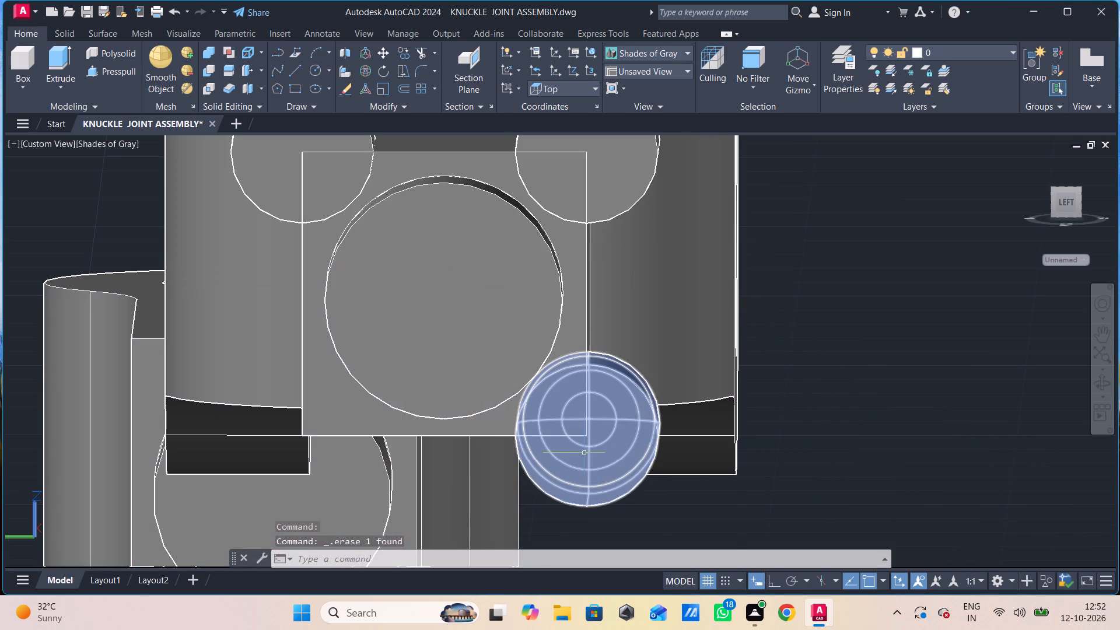
Copy the lower front round-nosed cylinder by its flat end's centre to the lower rear corner of the fork's shank end.
click(583, 454)
key(c)
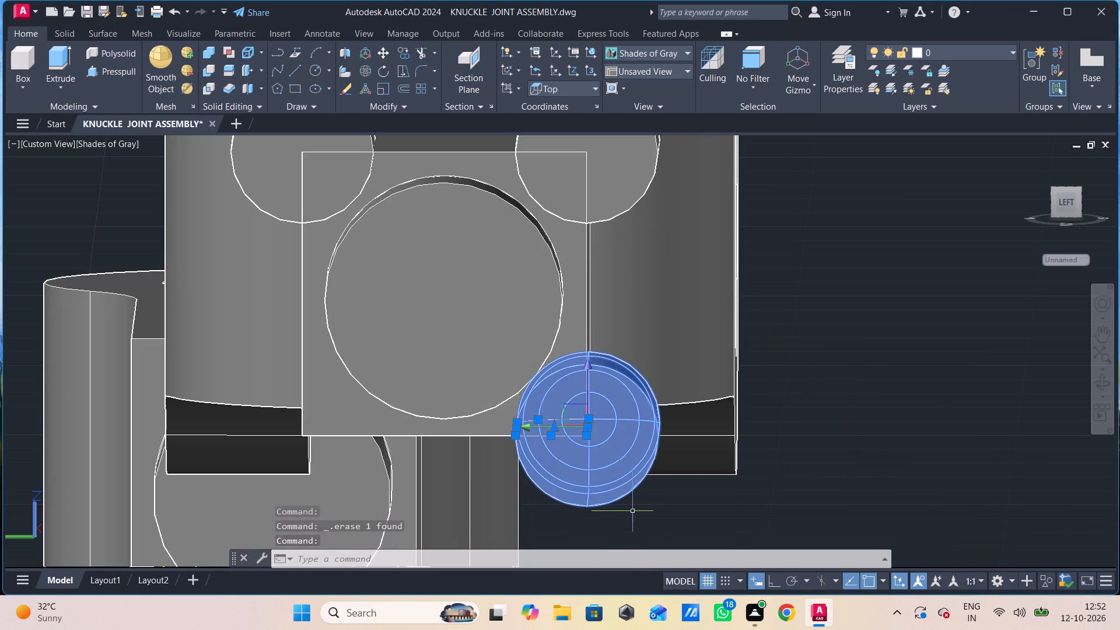
key(o)
key(space)
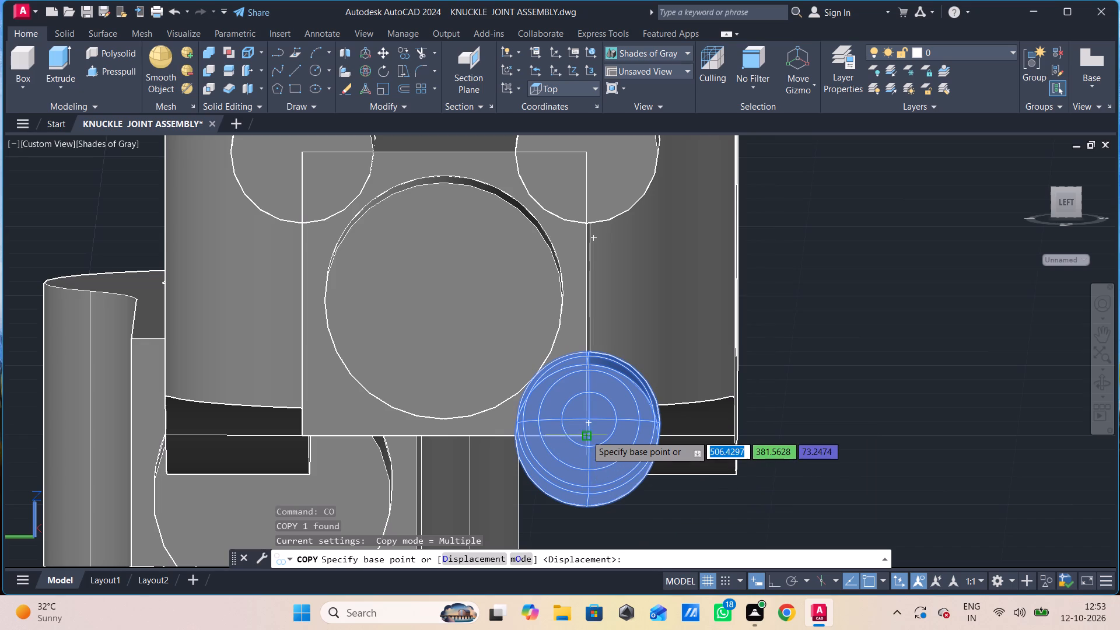
click(586, 435)
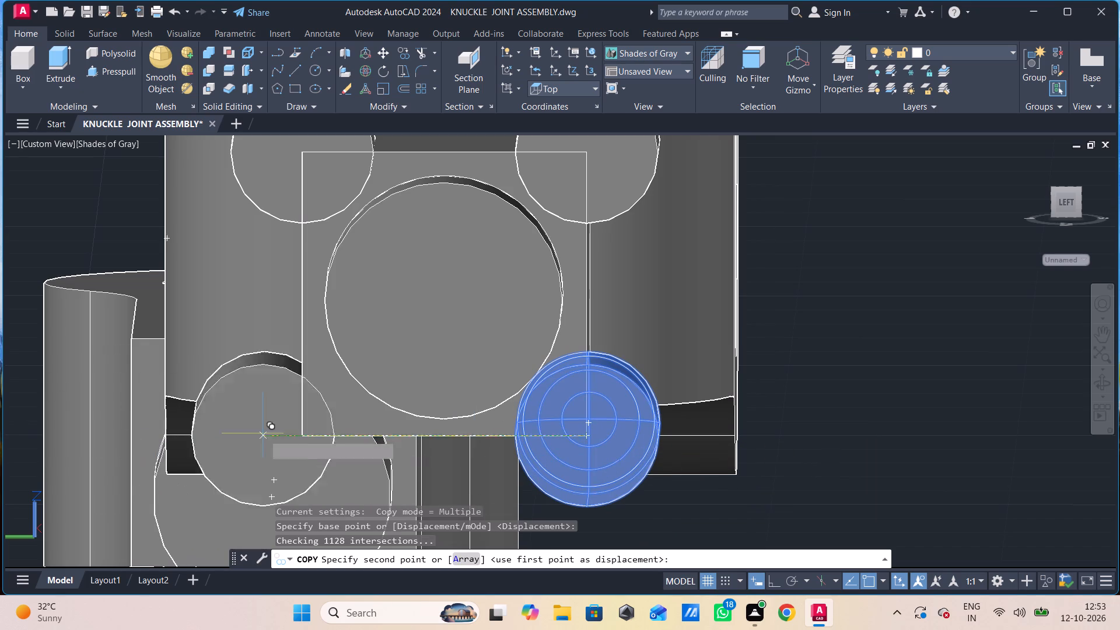
click(303, 433)
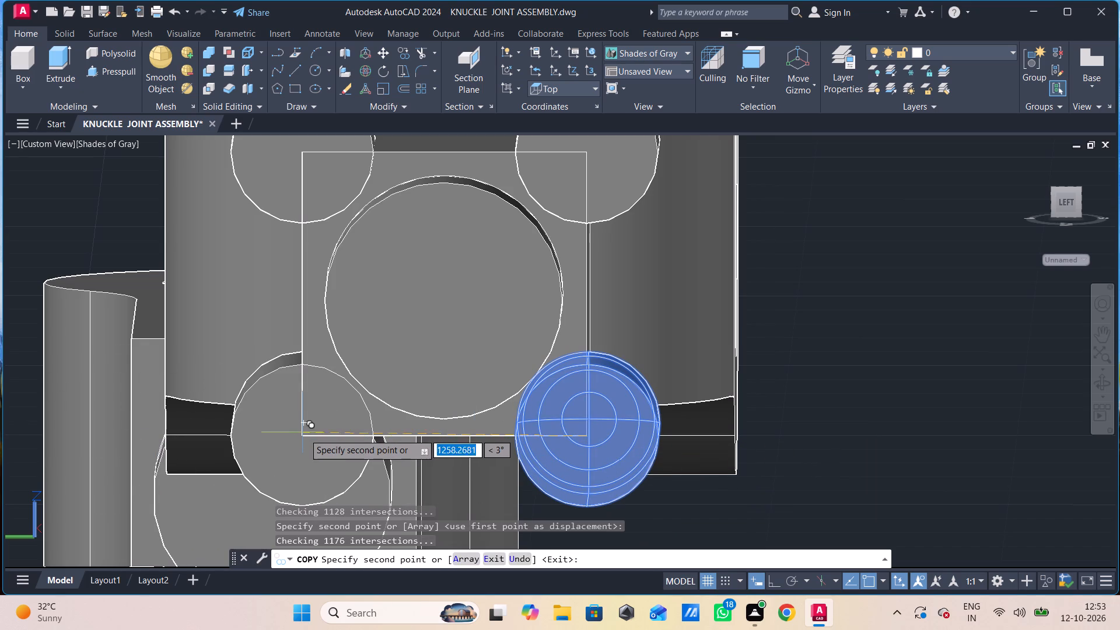
key(Escape)
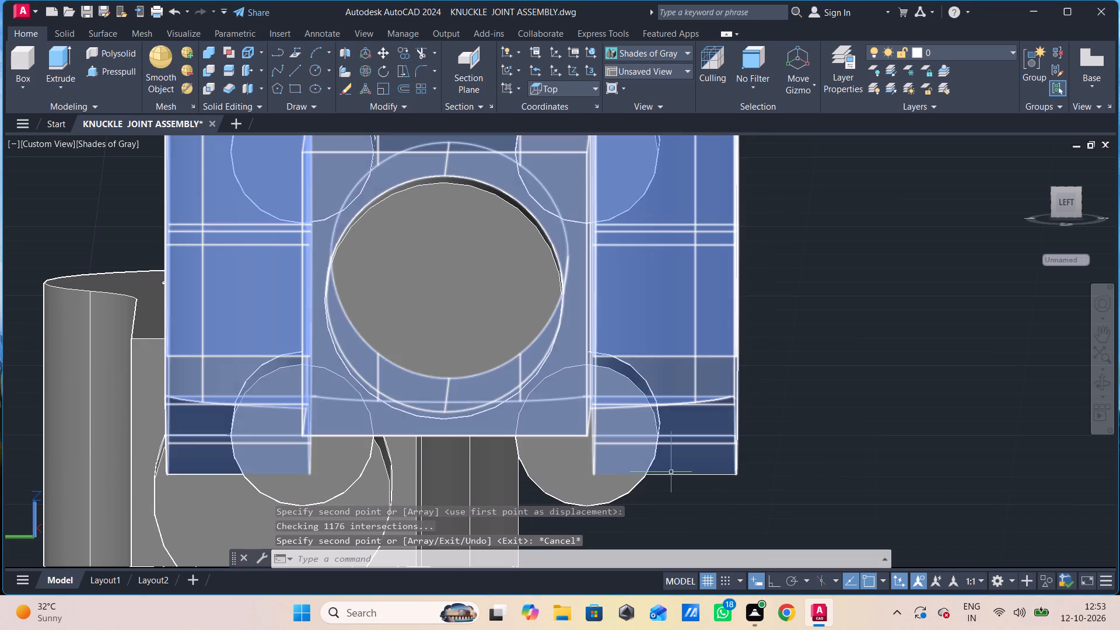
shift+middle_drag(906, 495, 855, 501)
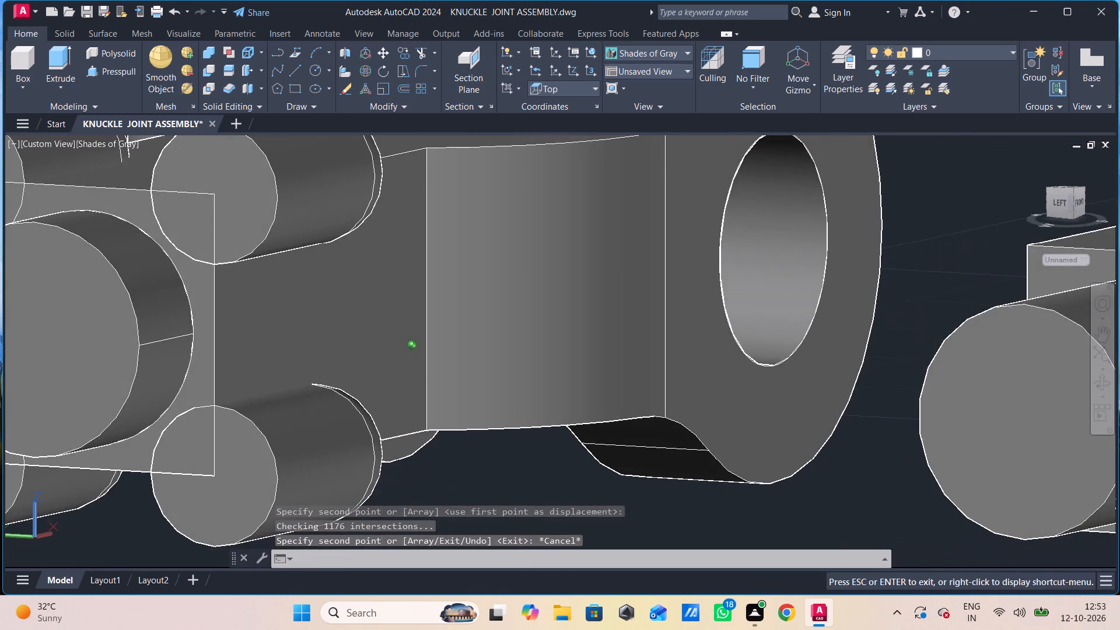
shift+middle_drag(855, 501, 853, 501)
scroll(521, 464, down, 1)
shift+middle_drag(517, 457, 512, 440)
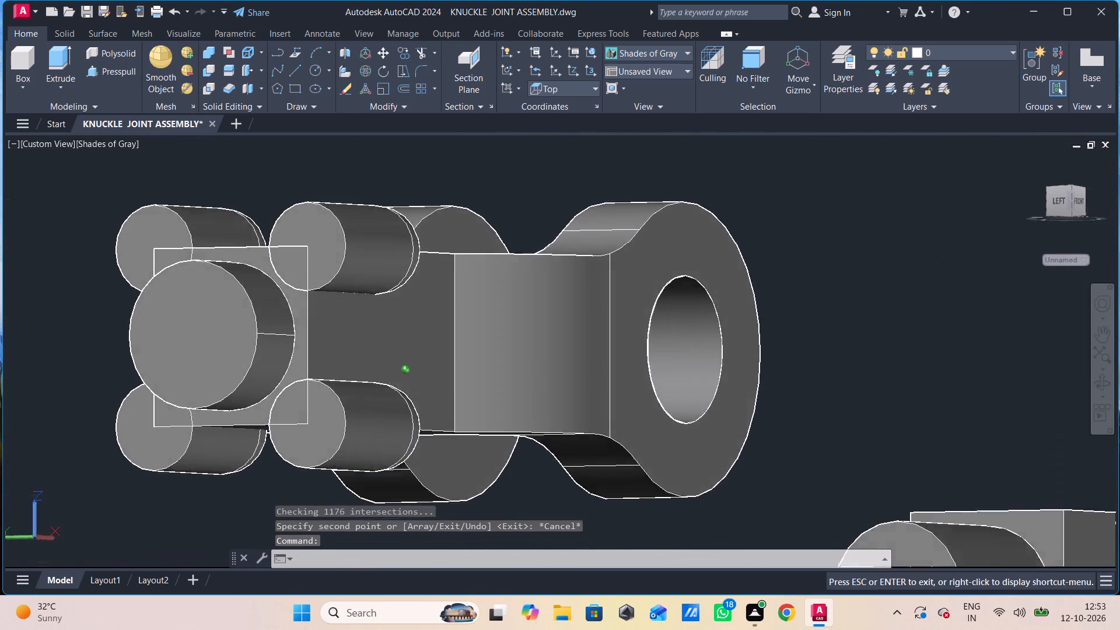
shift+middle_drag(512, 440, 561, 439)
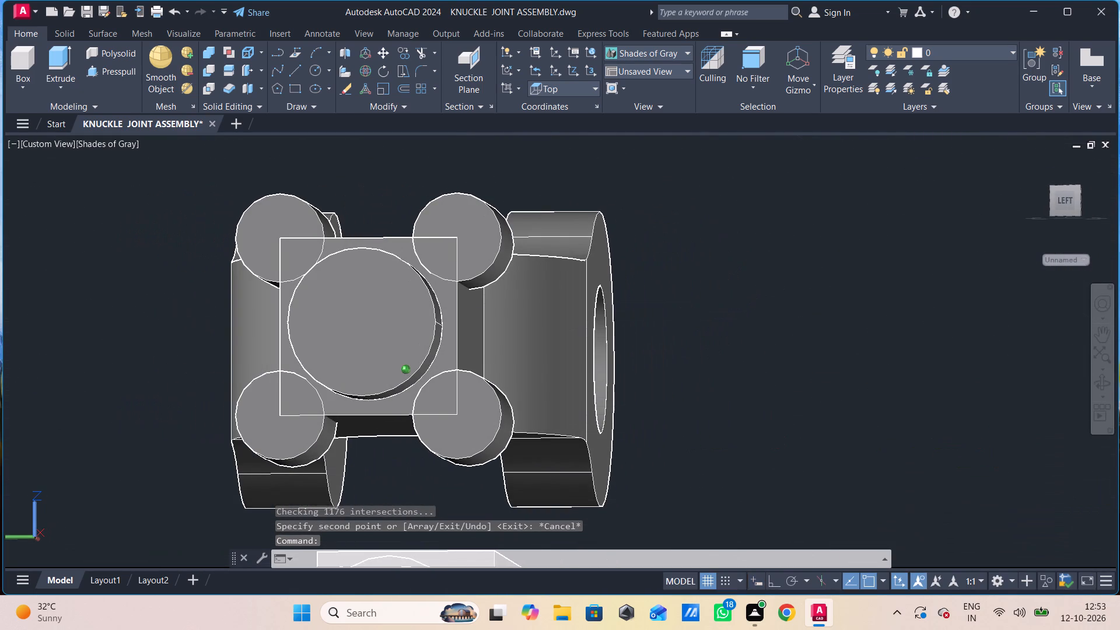
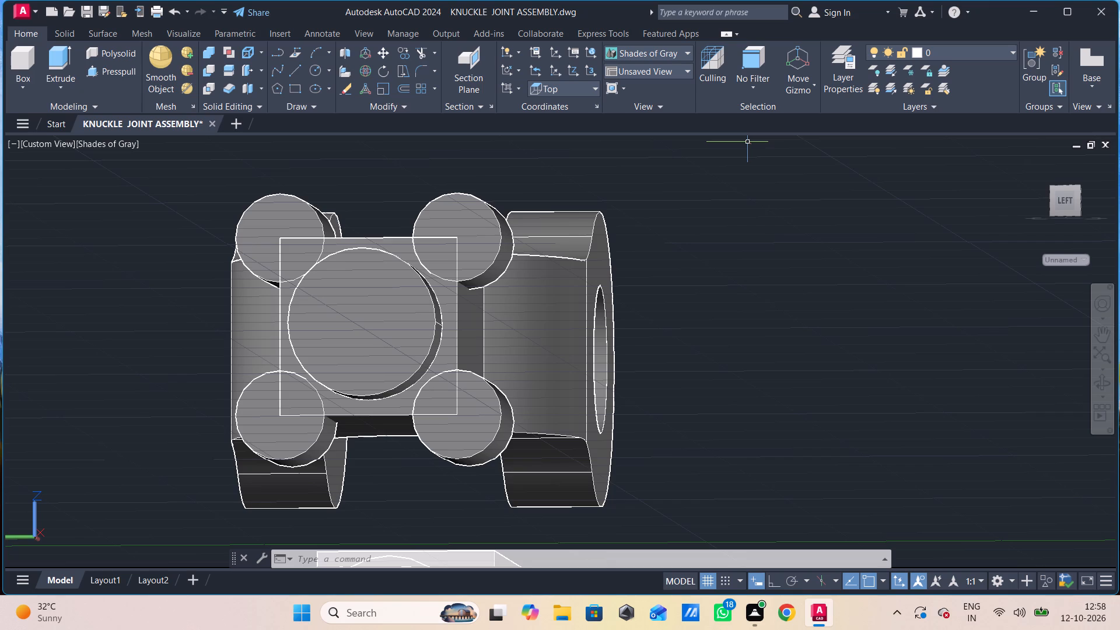
Inspect the round-nosed cylinders at the corners of the fork's square shank end from the end, front and oblique views.
scroll(941, 140, down, 1)
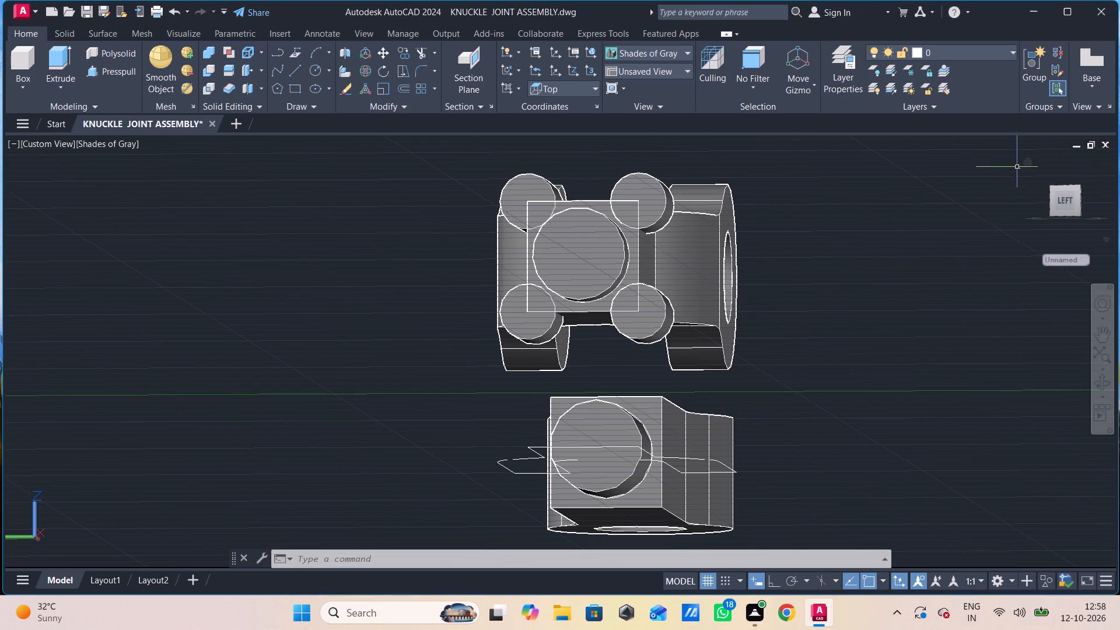
scroll(943, 188, up, 1)
shift+middle_drag(884, 212, 844, 219)
shift+scroll(884, 212, down, 1)
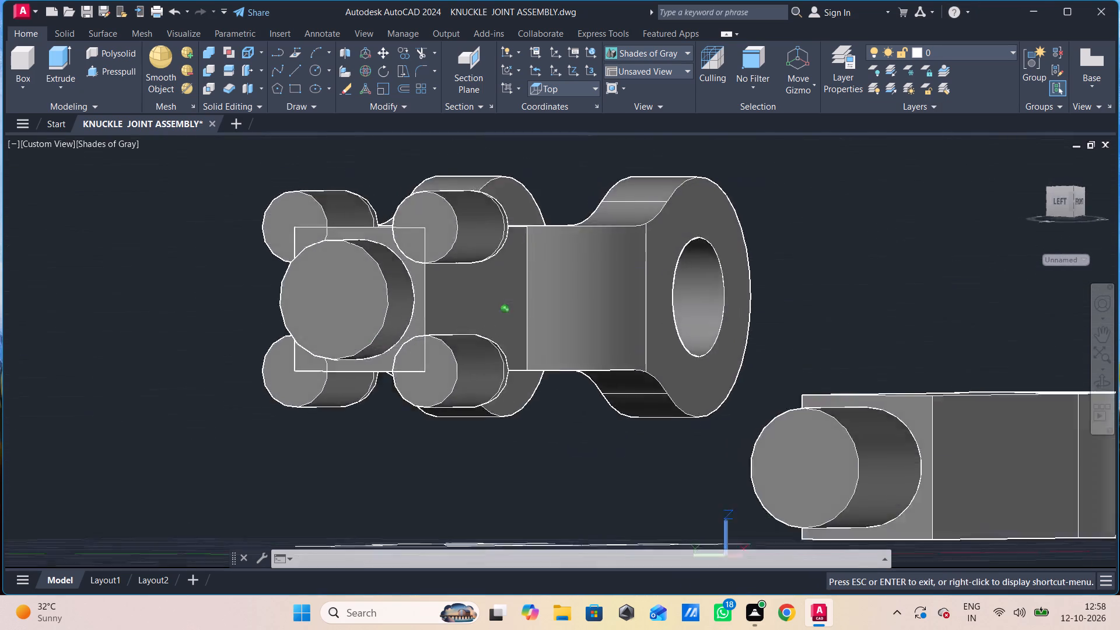
shift+middle_drag(844, 219, 749, 278)
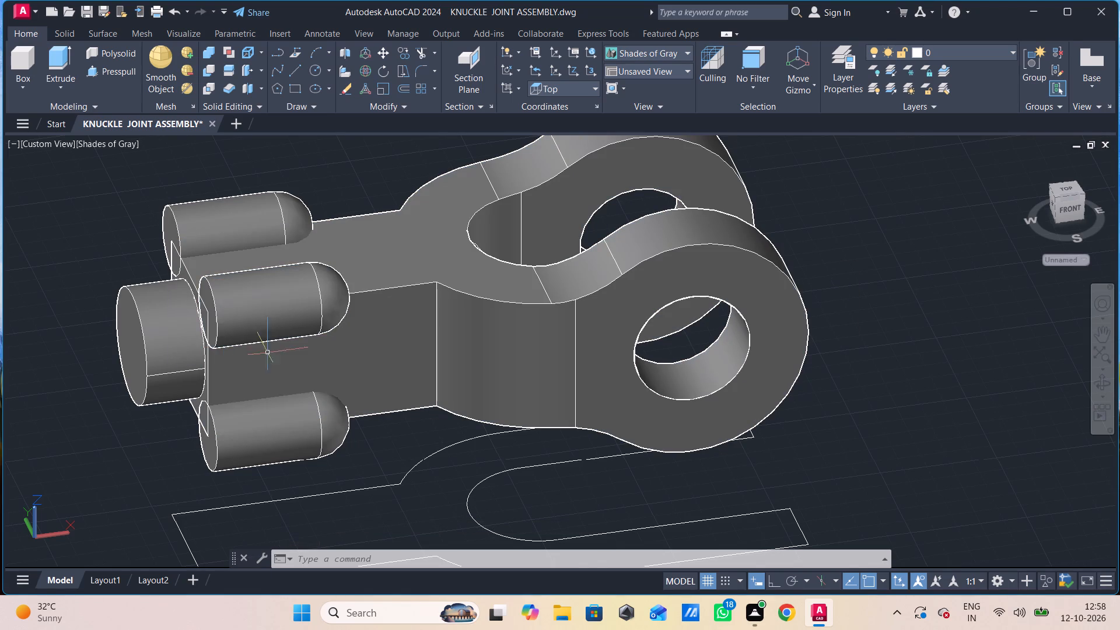
middle_drag(318, 429, 277, 395)
scroll(234, 412, up, 1)
scroll(222, 407, down, 1)
shift+middle_drag(238, 389, 280, 373)
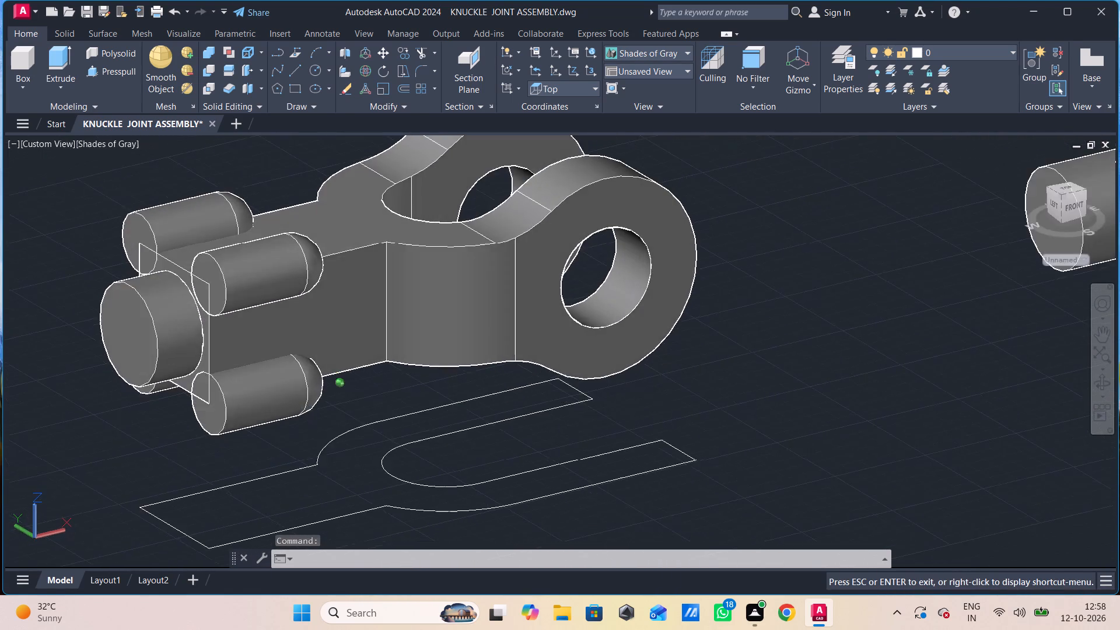
shift+middle_drag(280, 373, 296, 357)
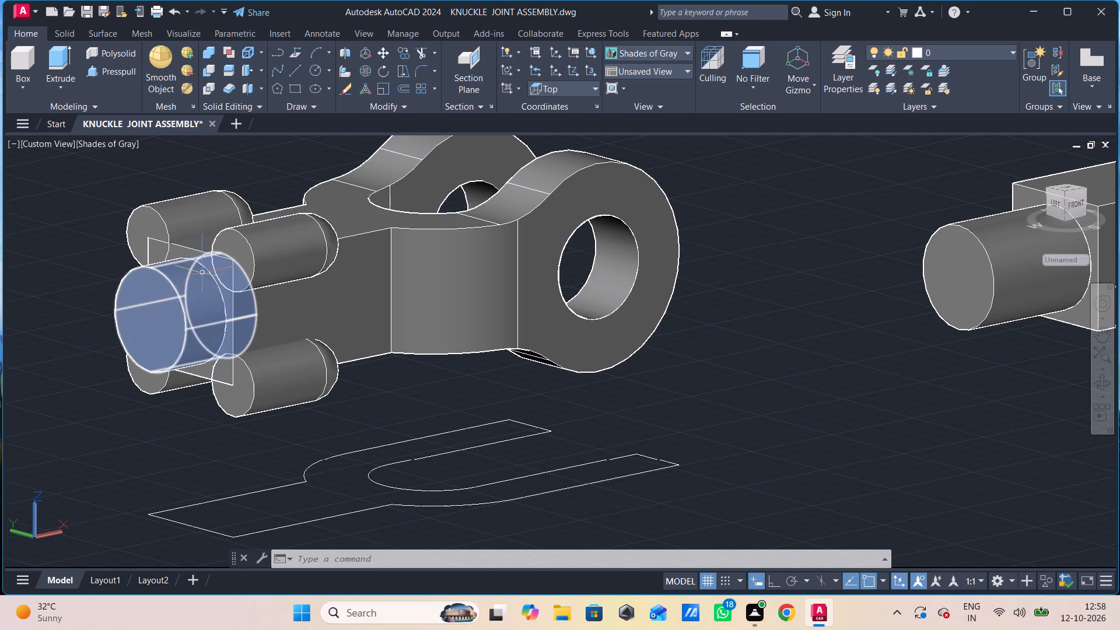
Copy the fork's upper front round-nosed cylinder by its flat end's centre to all four corners of the eye end's square shank end.
click(249, 250)
key(c)
key(o)
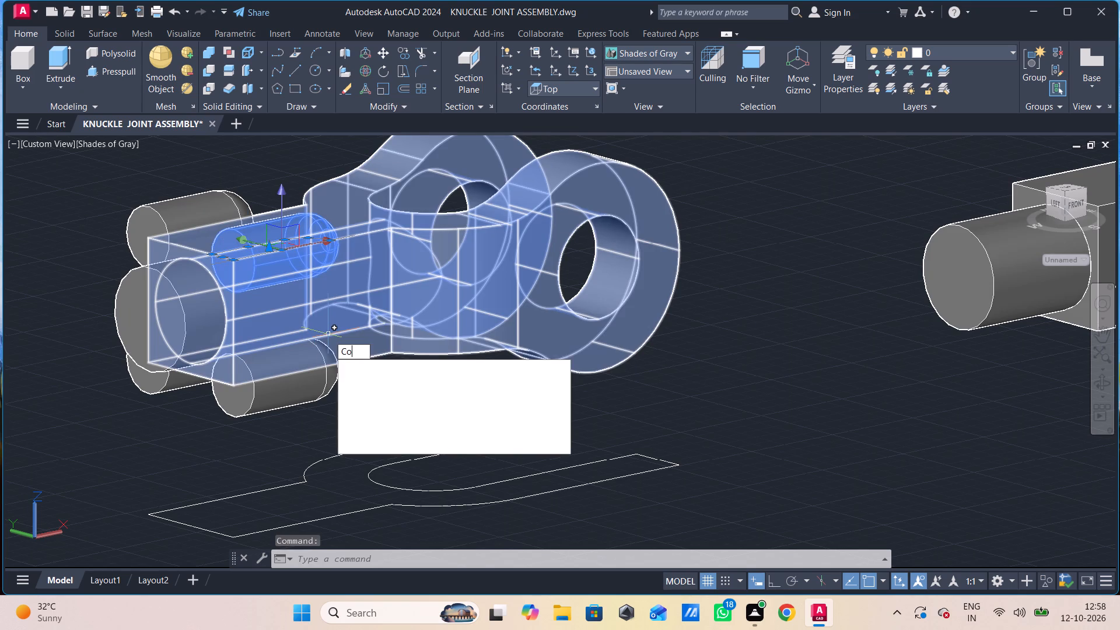
key(Return)
click(233, 263)
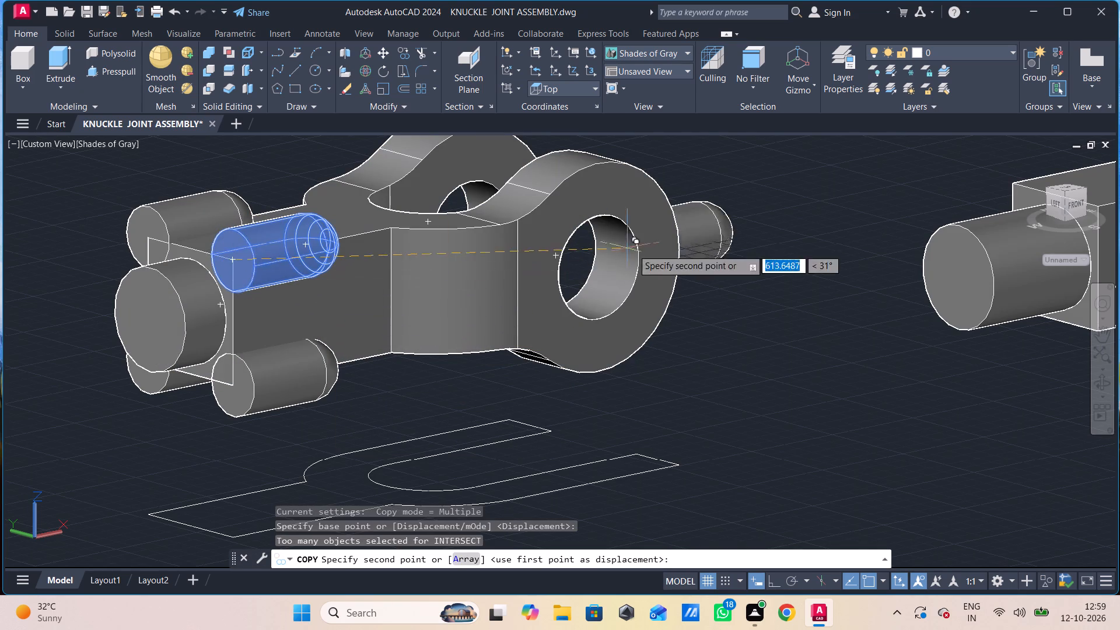
shift+middle_drag(885, 300, 922, 292)
middle_drag(924, 274, 843, 330)
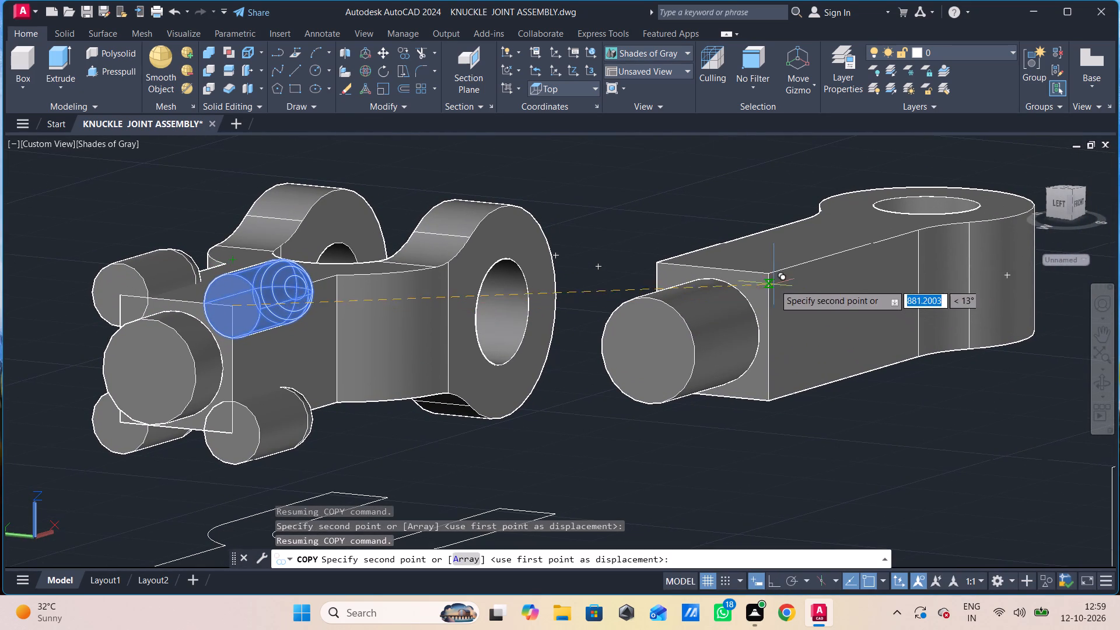
click(769, 271)
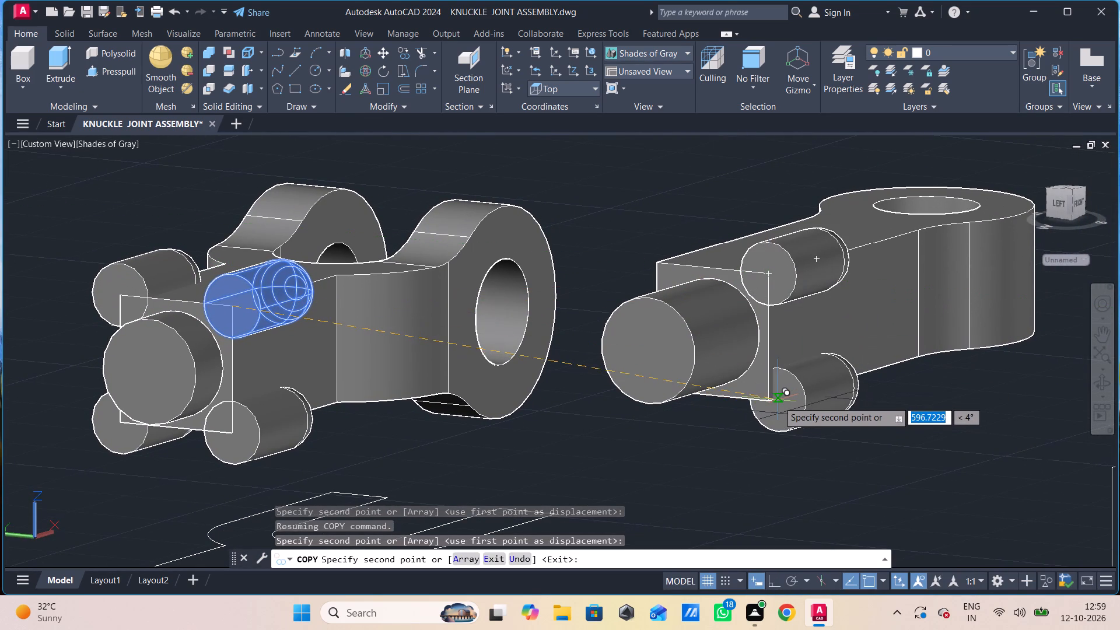
click(775, 402)
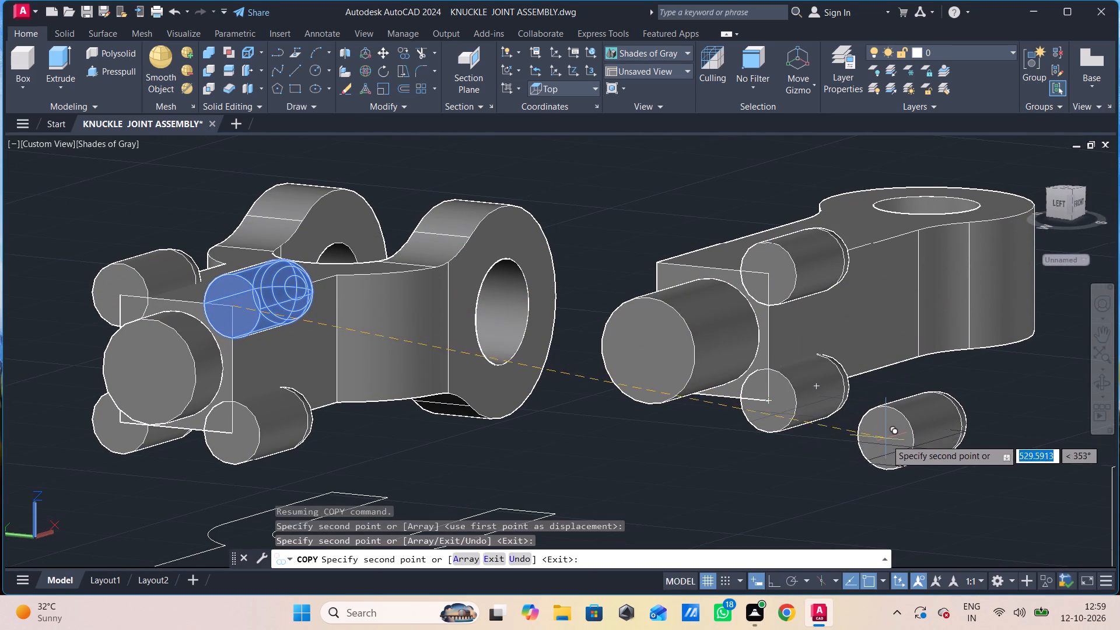
shift+middle_drag(680, 432, 755, 426)
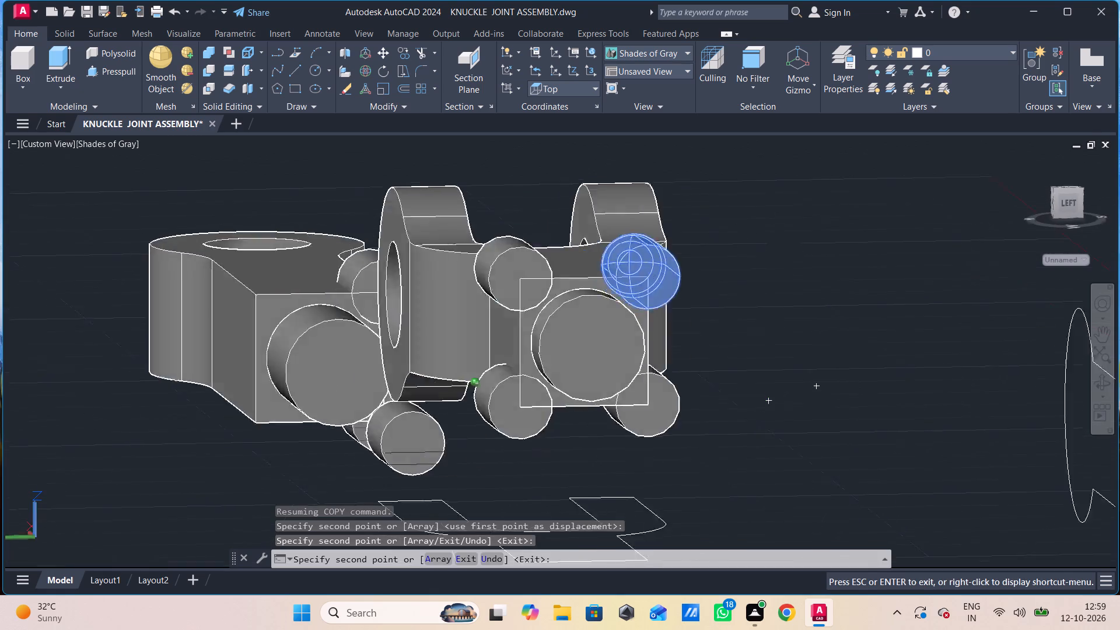
shift+middle_drag(755, 426, 781, 426)
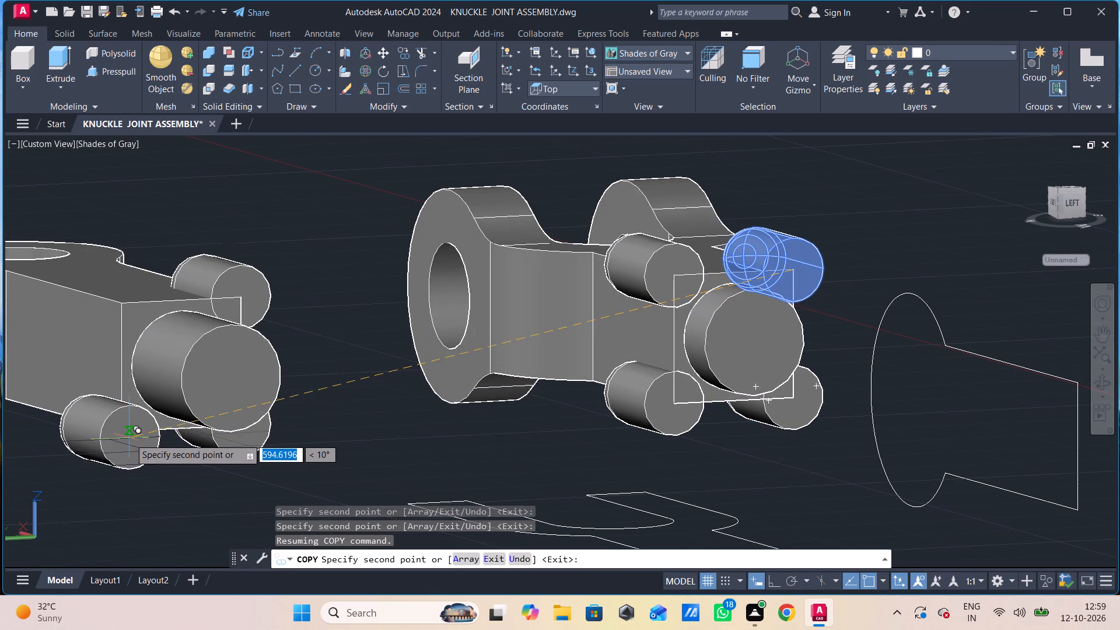
click(123, 438)
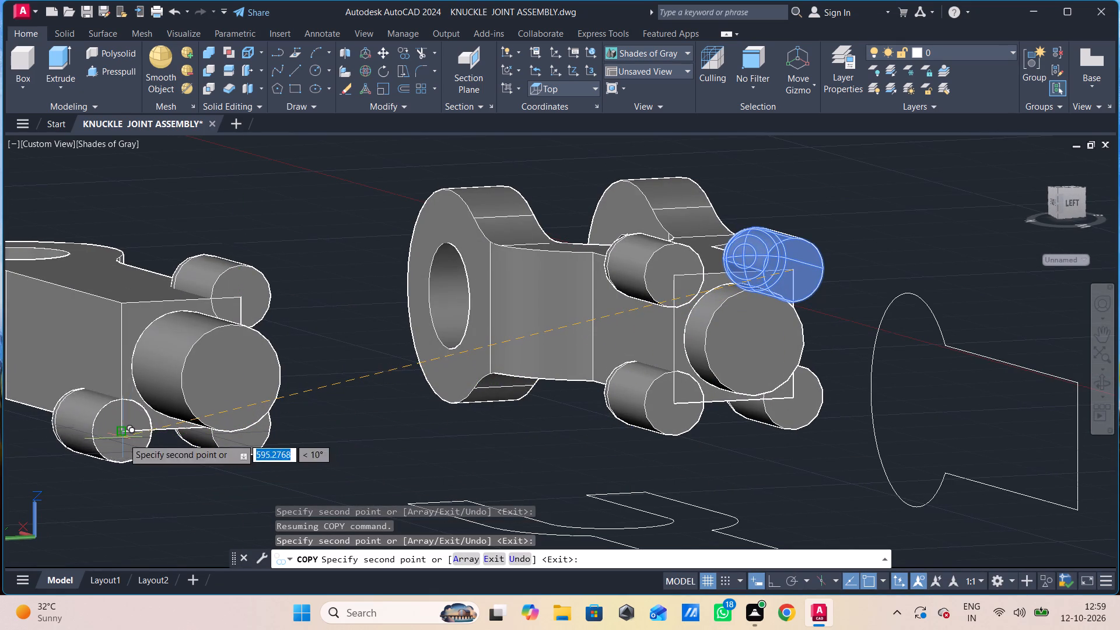
click(125, 302)
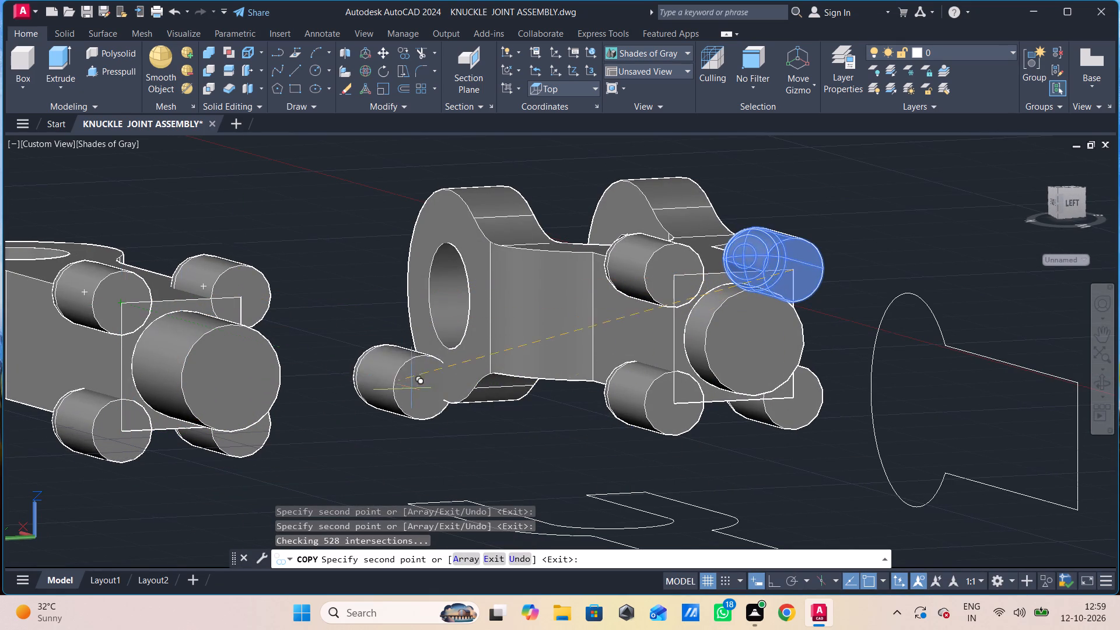
key(Escape)
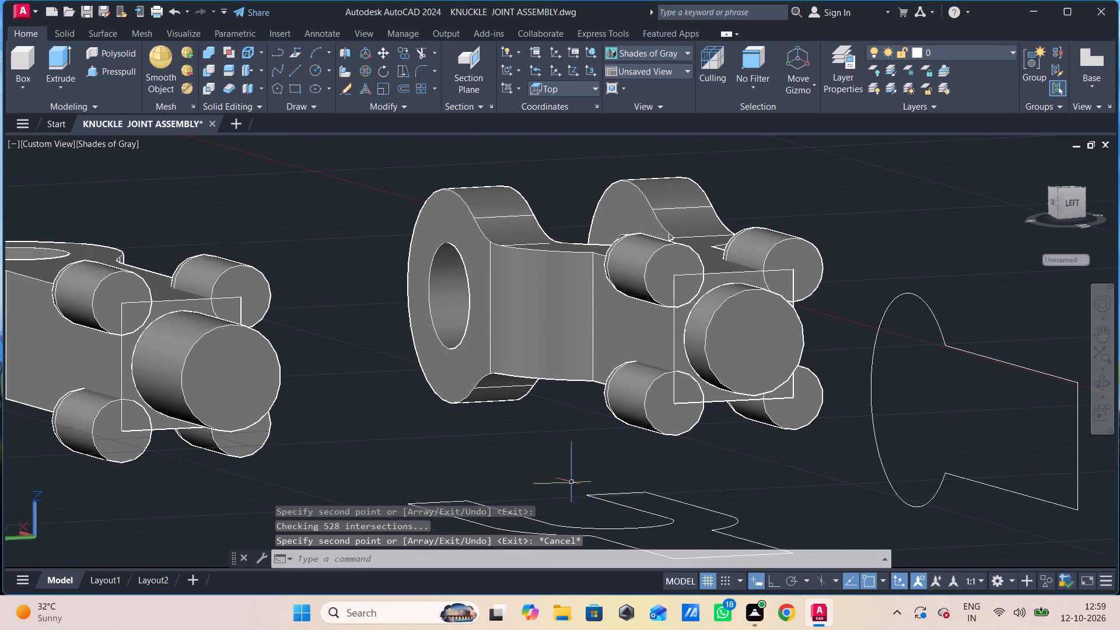
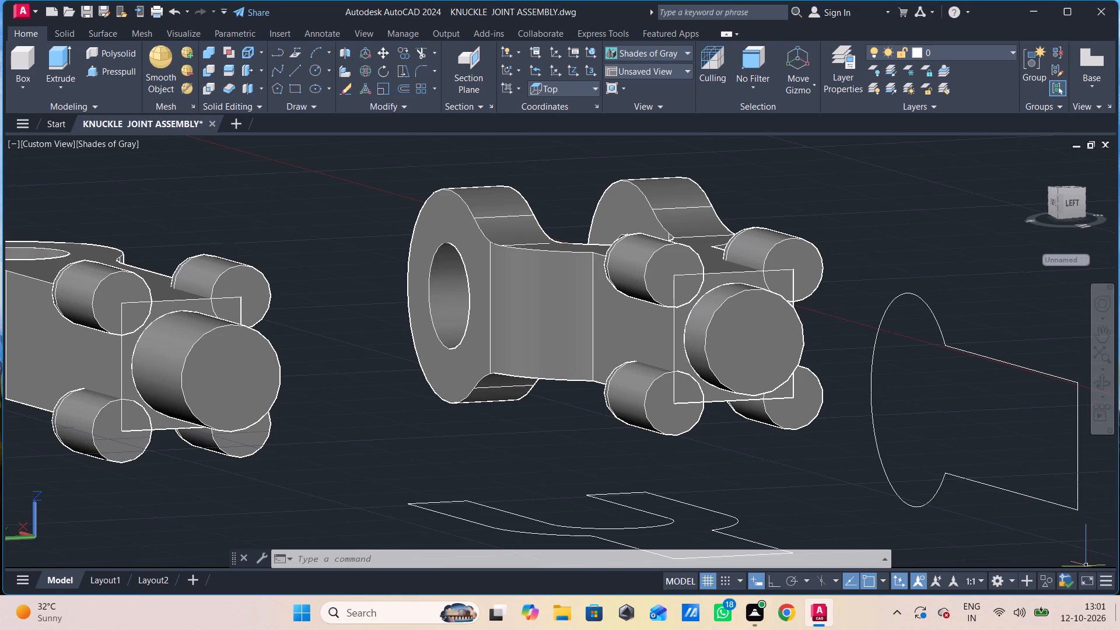
Subtract the four round-nosed corner cylinders from the eye end's square shank.
scroll(1119, 629, down, 1)
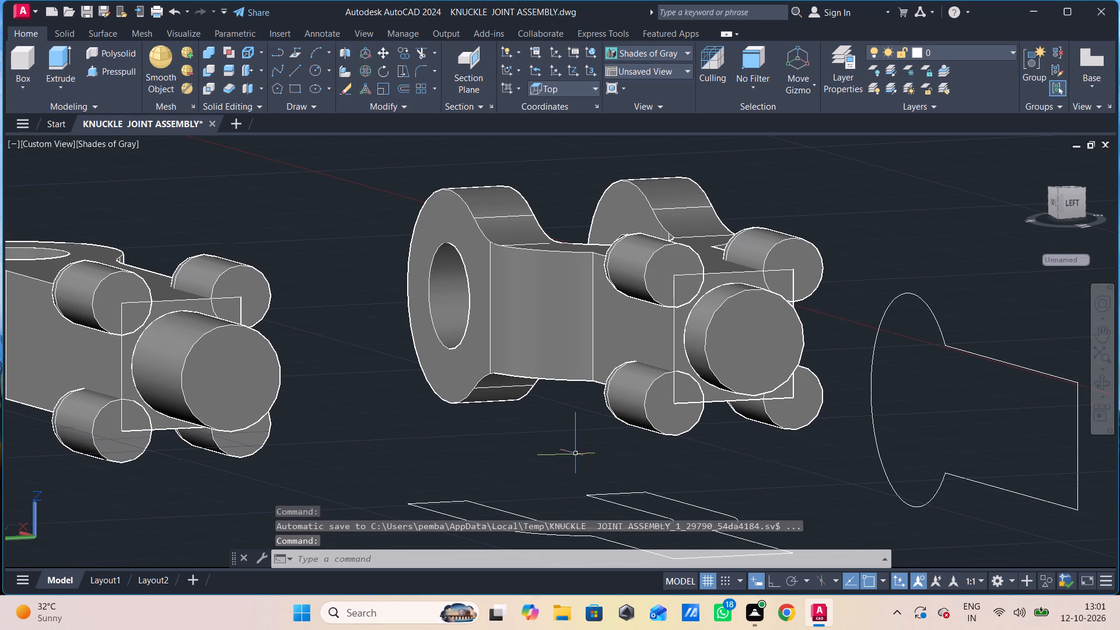
middle_drag(593, 430, 553, 481)
scroll(556, 443, down, 1)
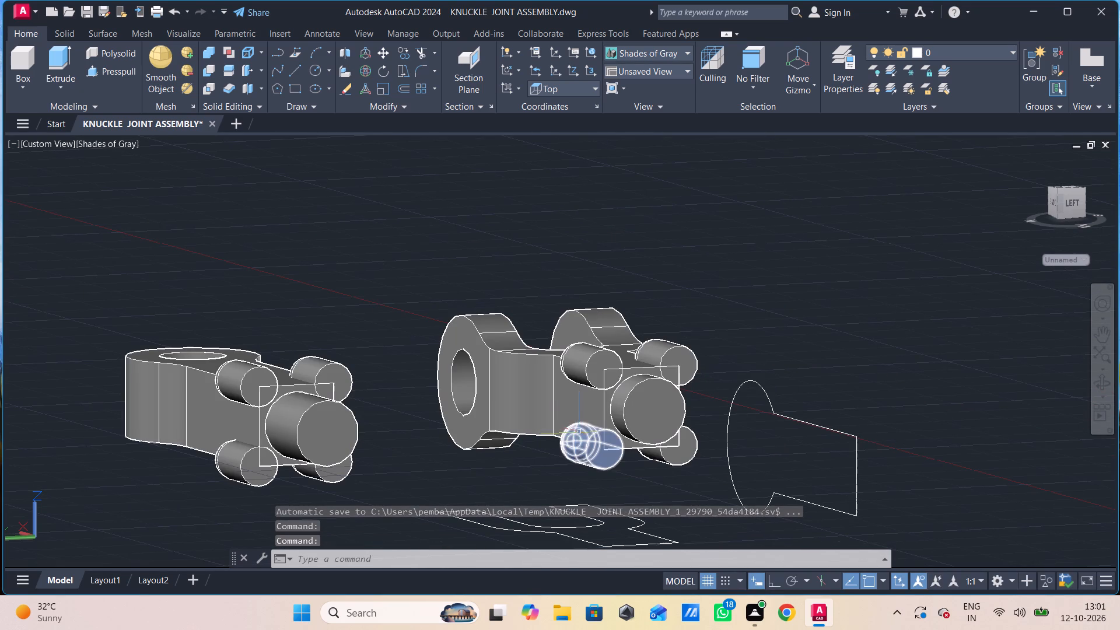
middle_drag(579, 433, 532, 387)
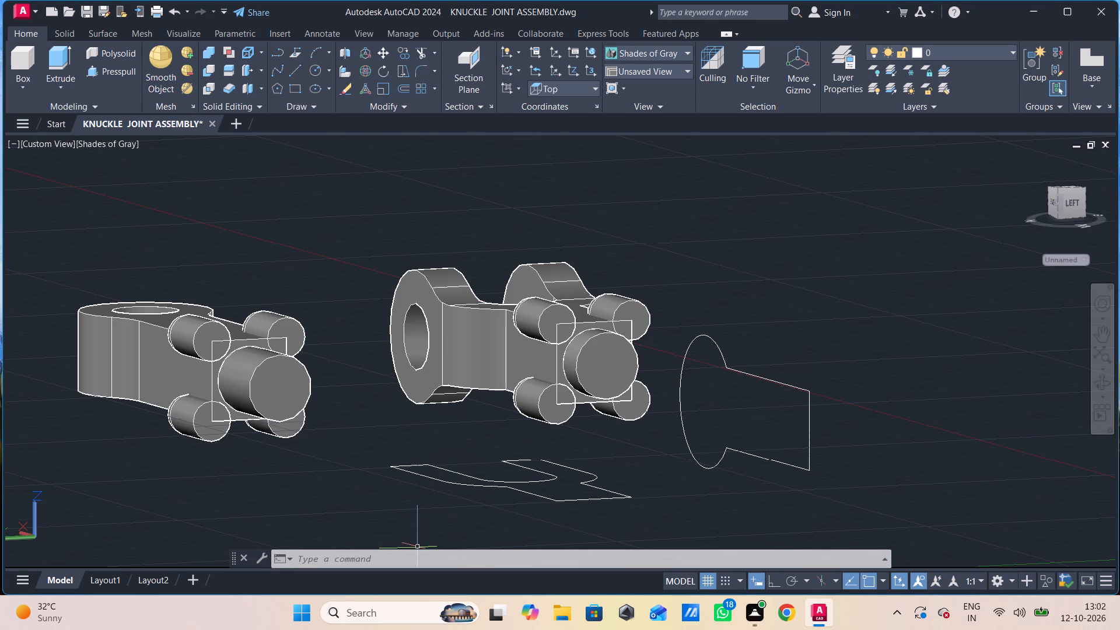
key(d)
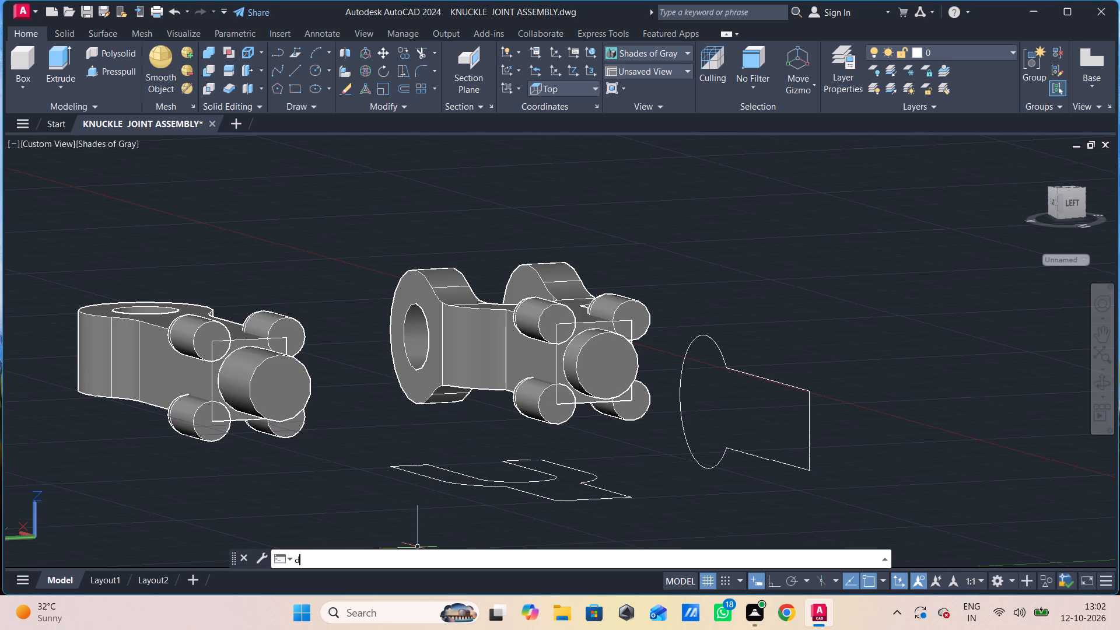
key(BackSpace)
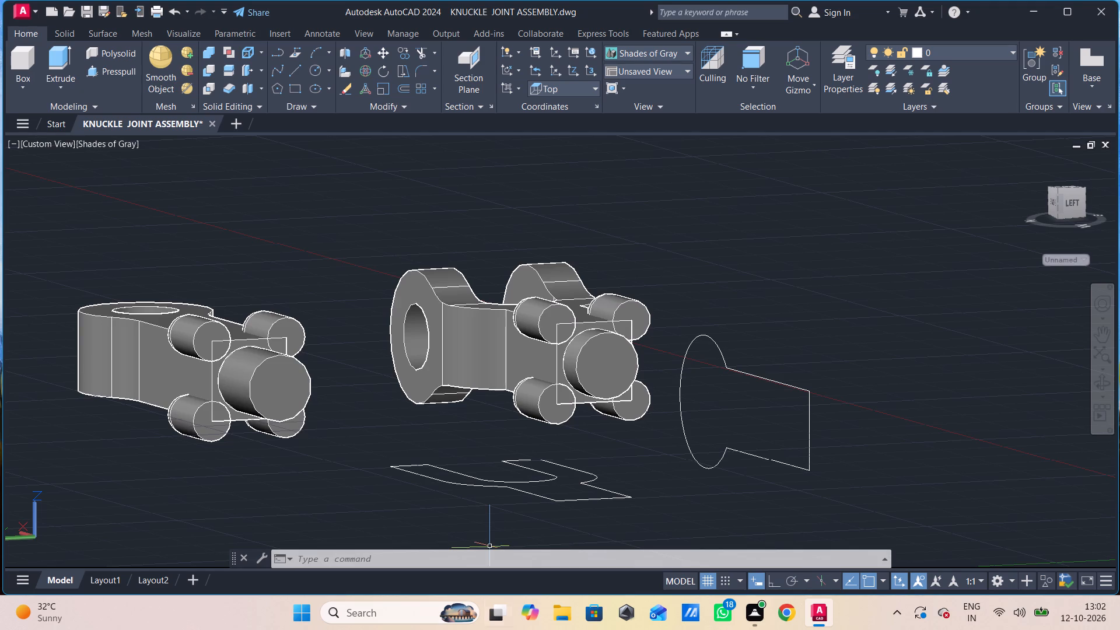
key(s)
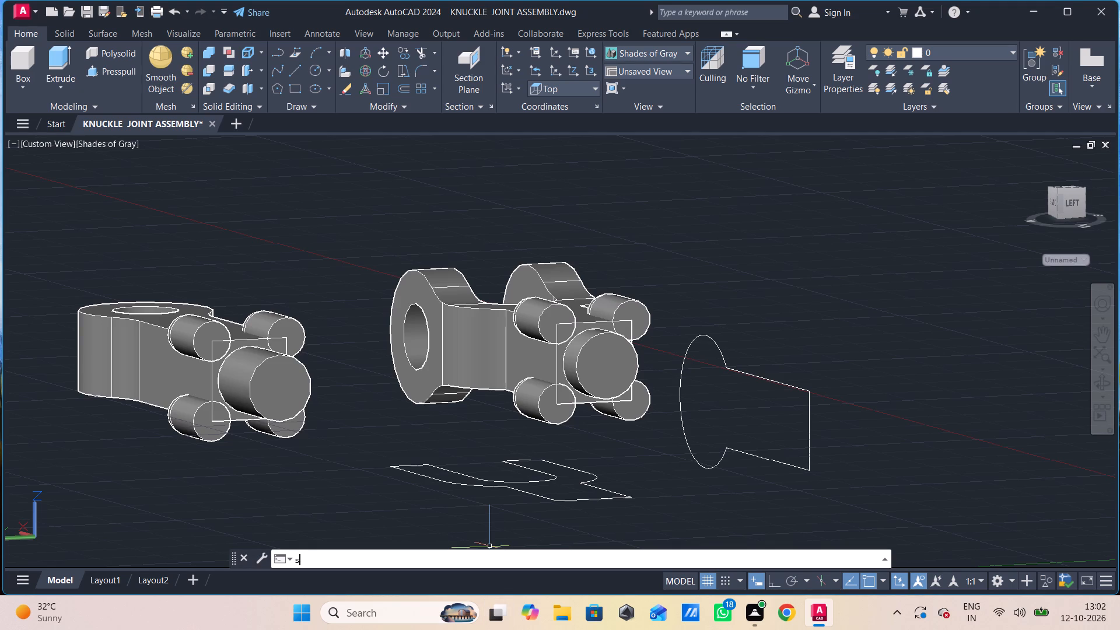
key(u)
key(b)
key(space)
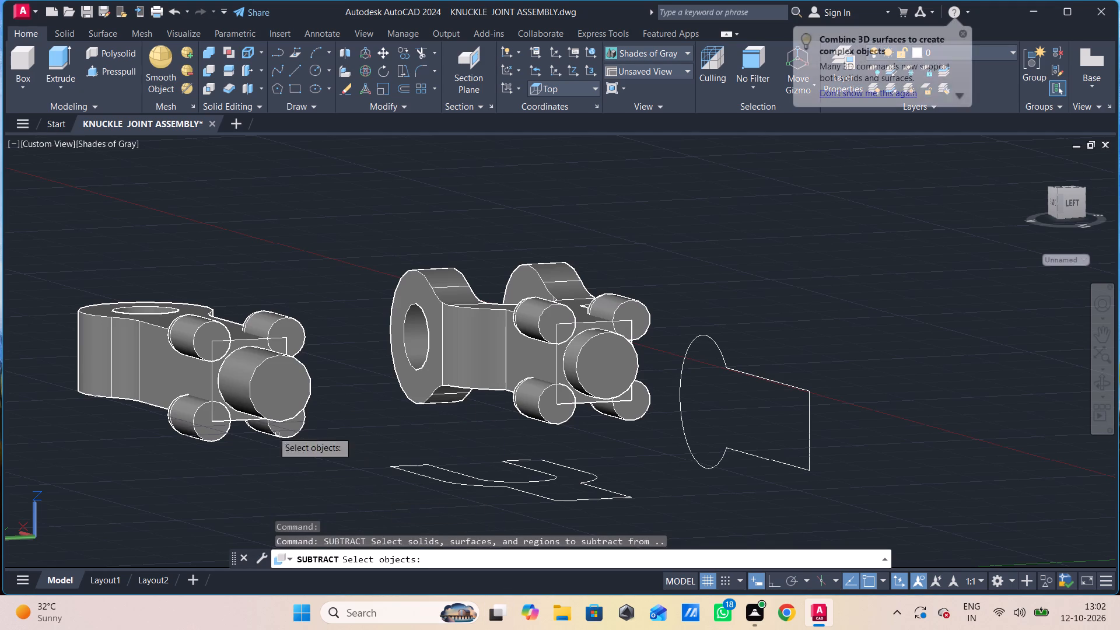
click(269, 366)
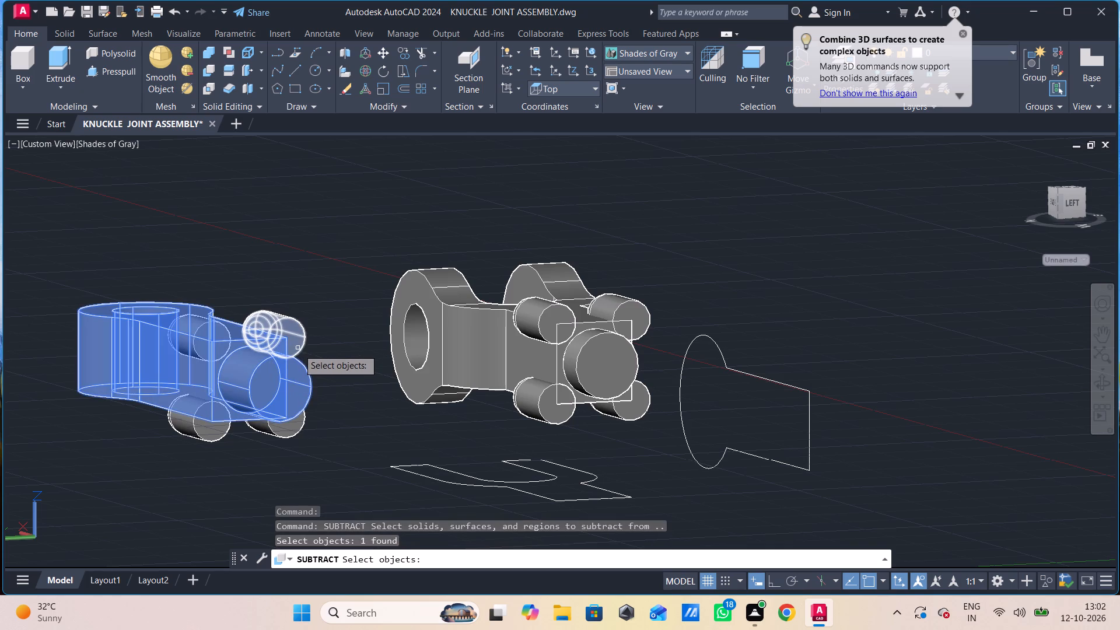
key(Return)
click(299, 346)
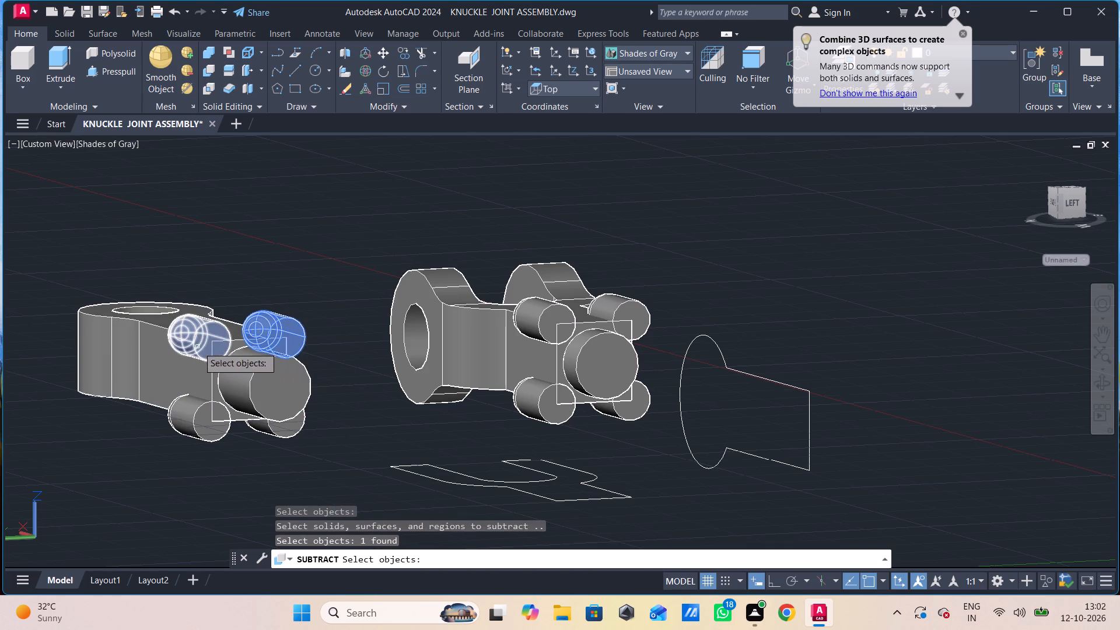
click(198, 342)
click(202, 416)
drag(281, 434, 286, 433)
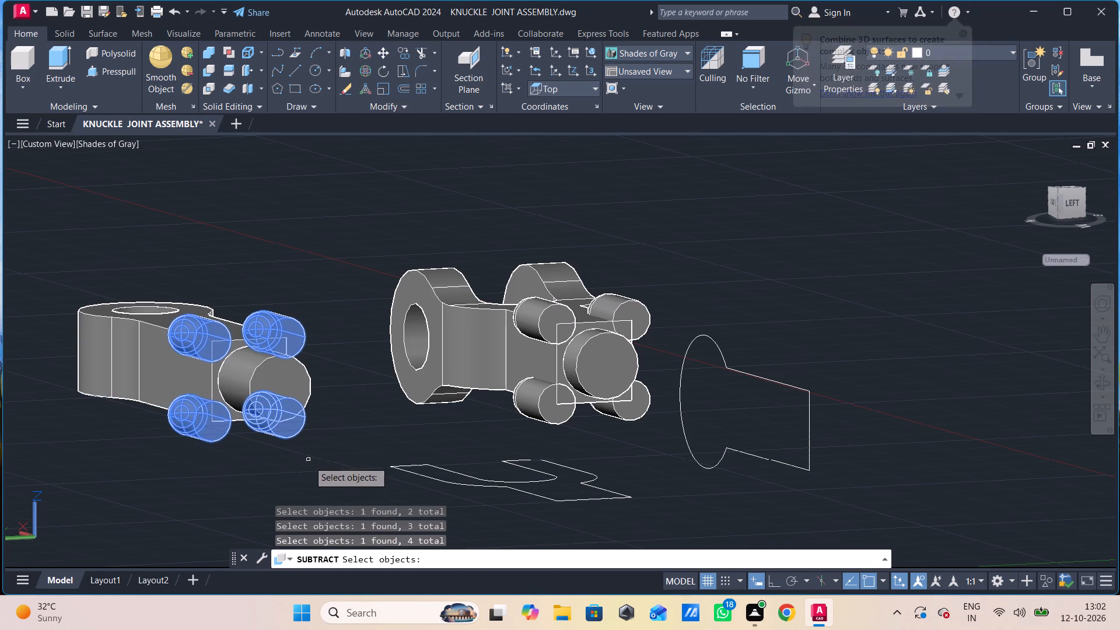
key(Return)
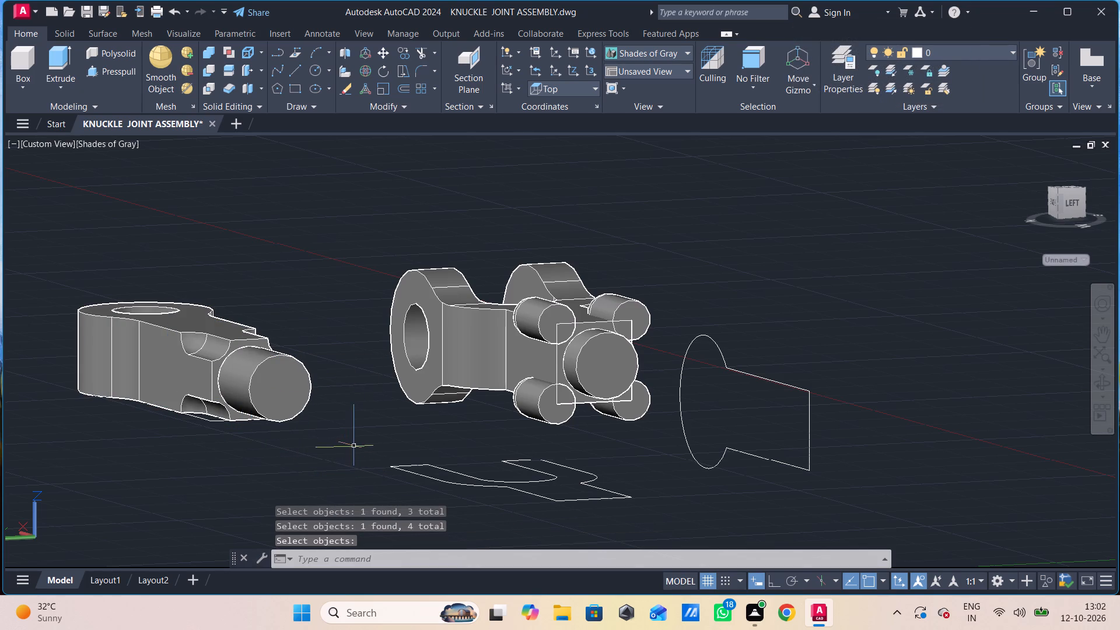
Subtract the four round-nosed corner cylinders from the fork end's square shank.
shift+middle_drag(355, 446, 296, 460)
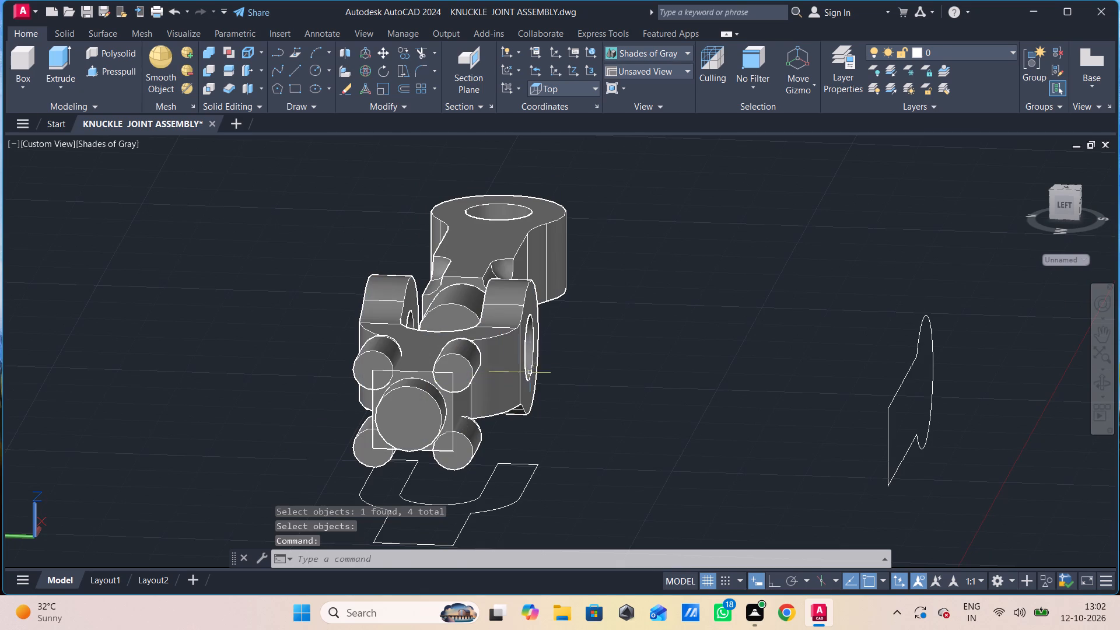
shift+middle_drag(565, 373, 514, 382)
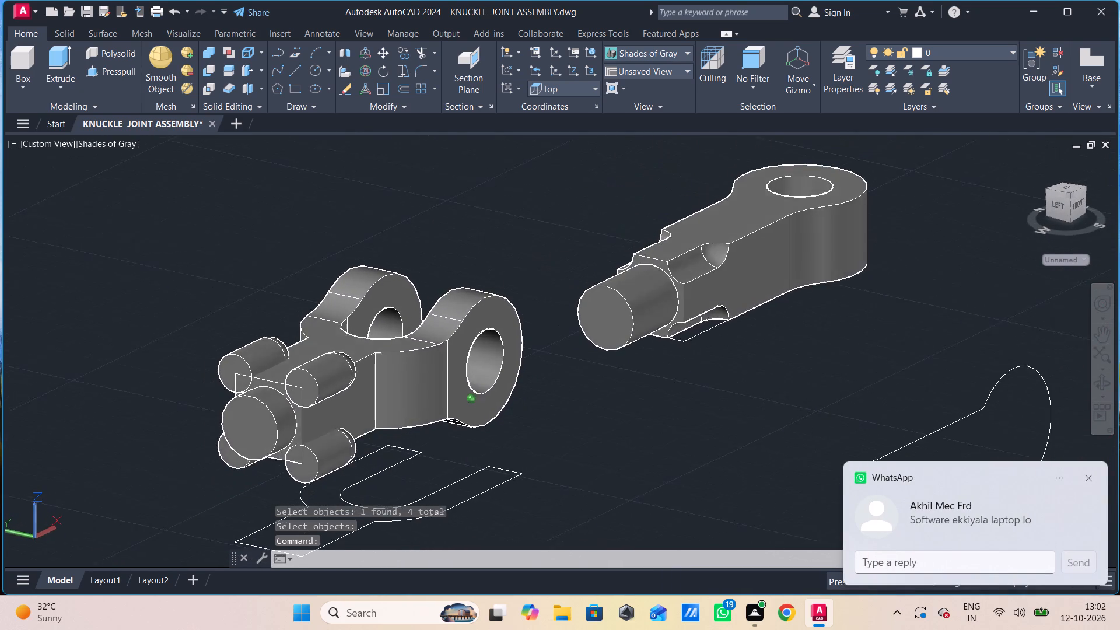
shift+middle_drag(514, 382, 582, 364)
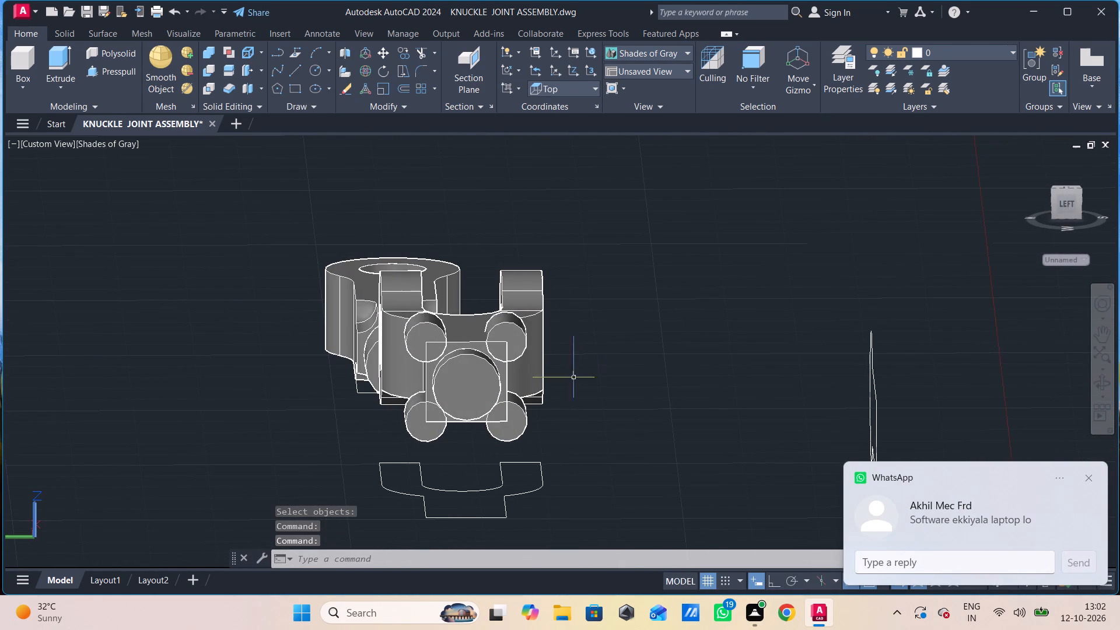
key(s)
key(u)
key(b)
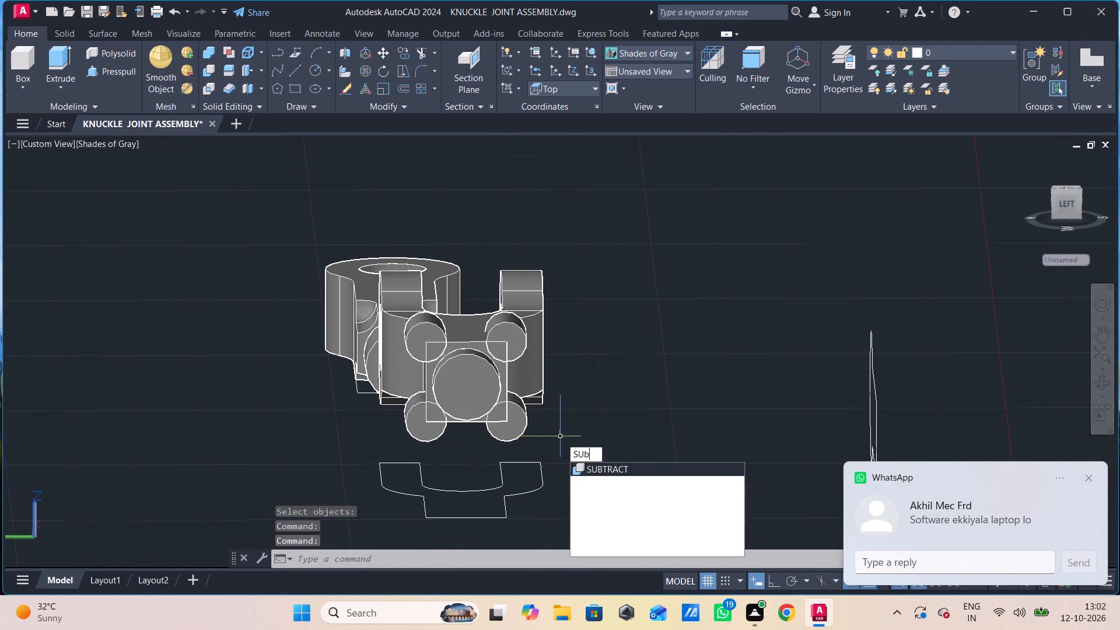
key(space)
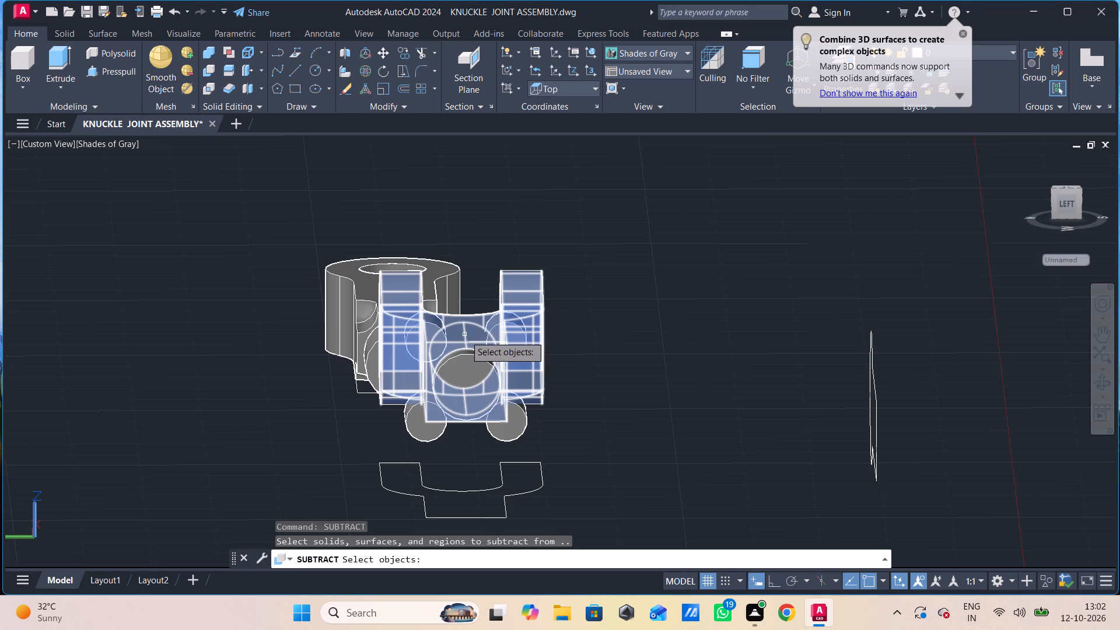
click(465, 335)
key(space)
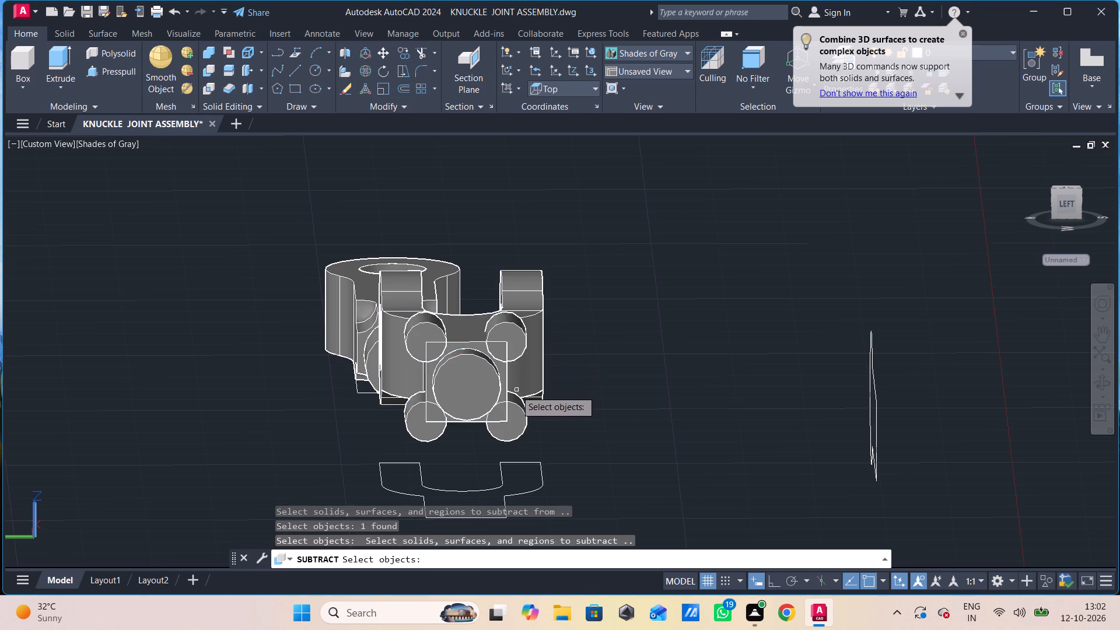
double_click(508, 341)
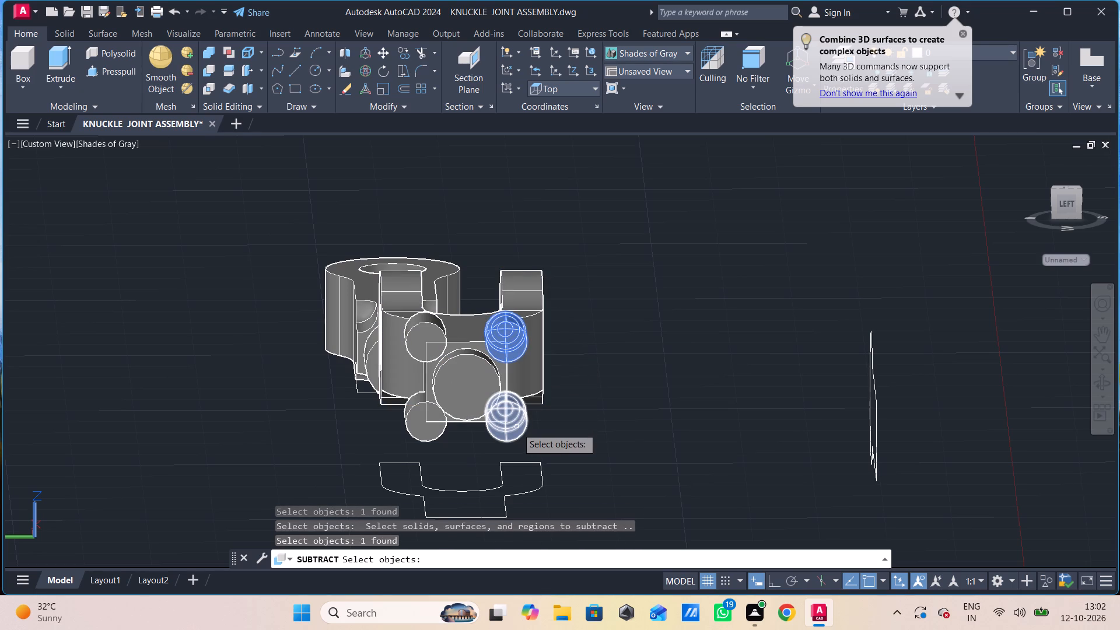
click(517, 428)
click(408, 429)
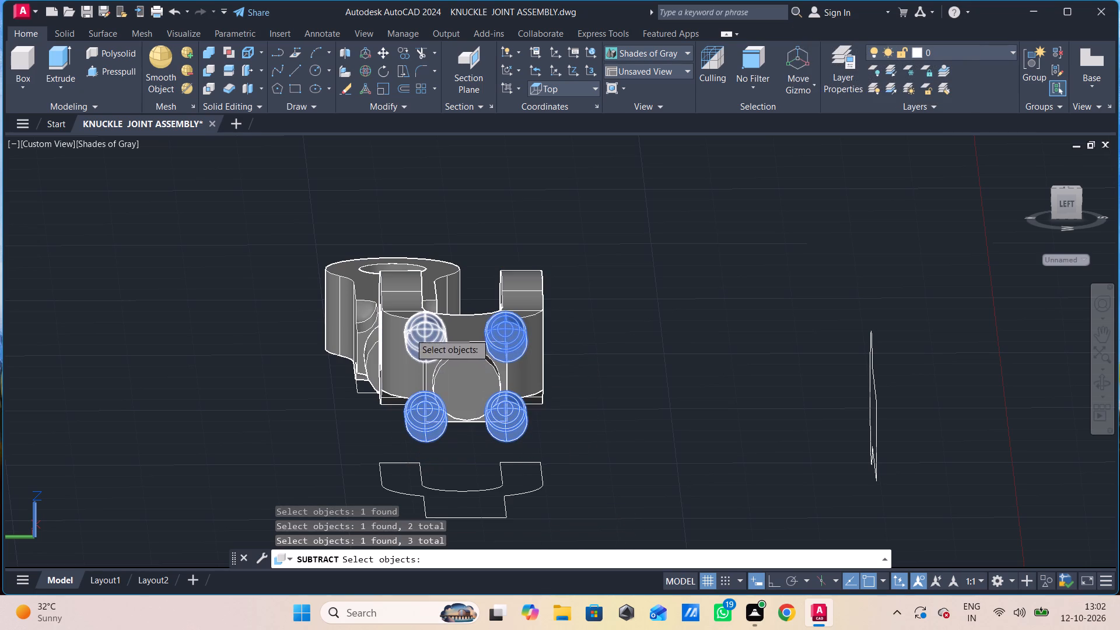
click(409, 333)
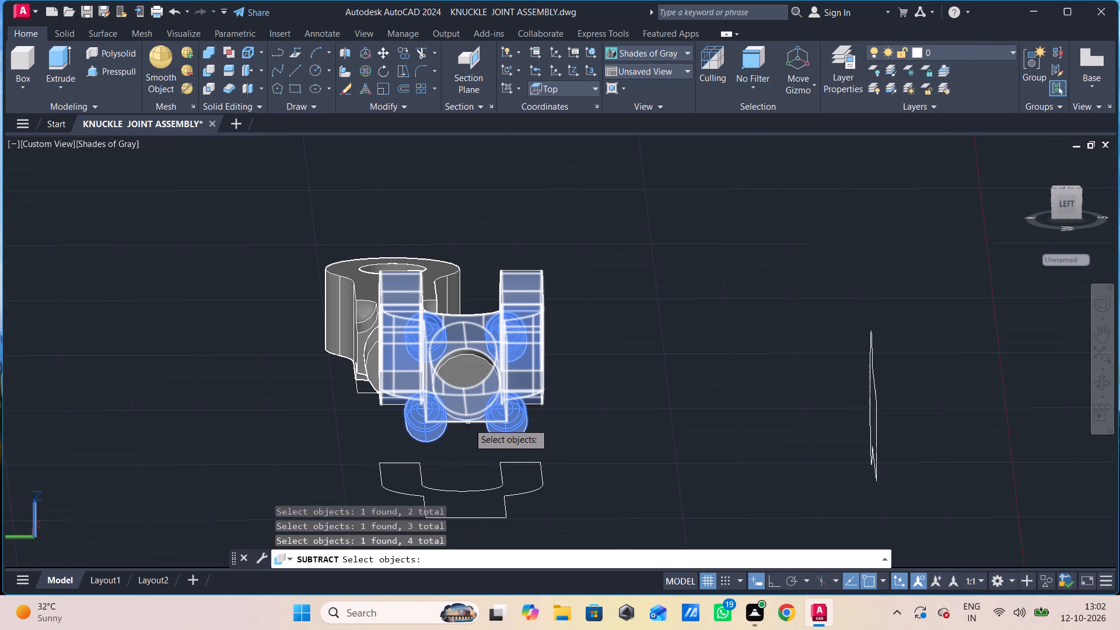
key(Return)
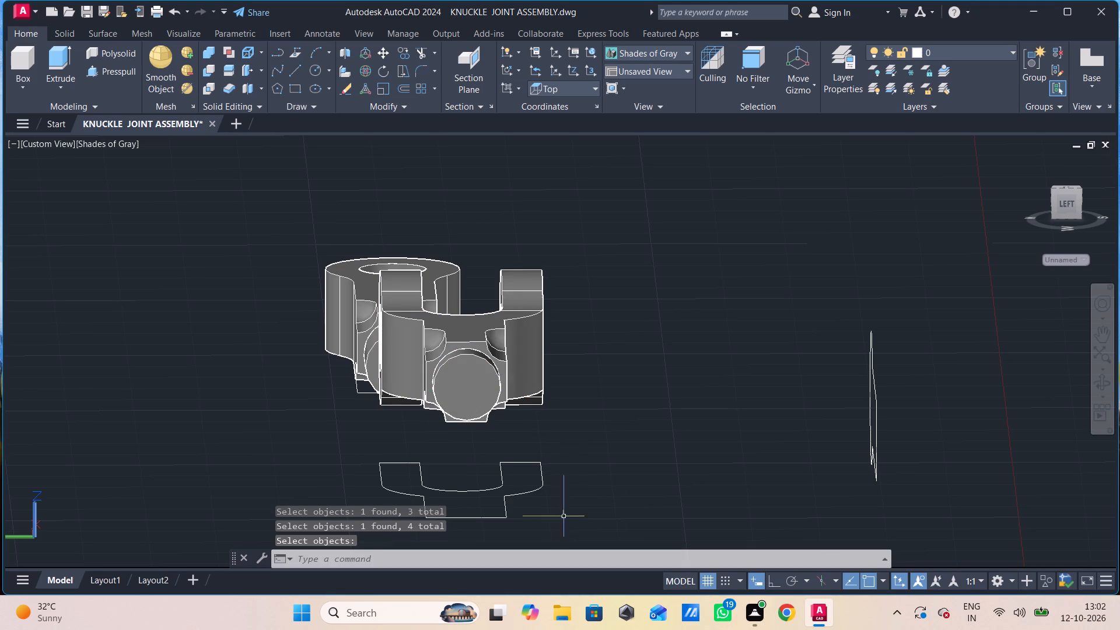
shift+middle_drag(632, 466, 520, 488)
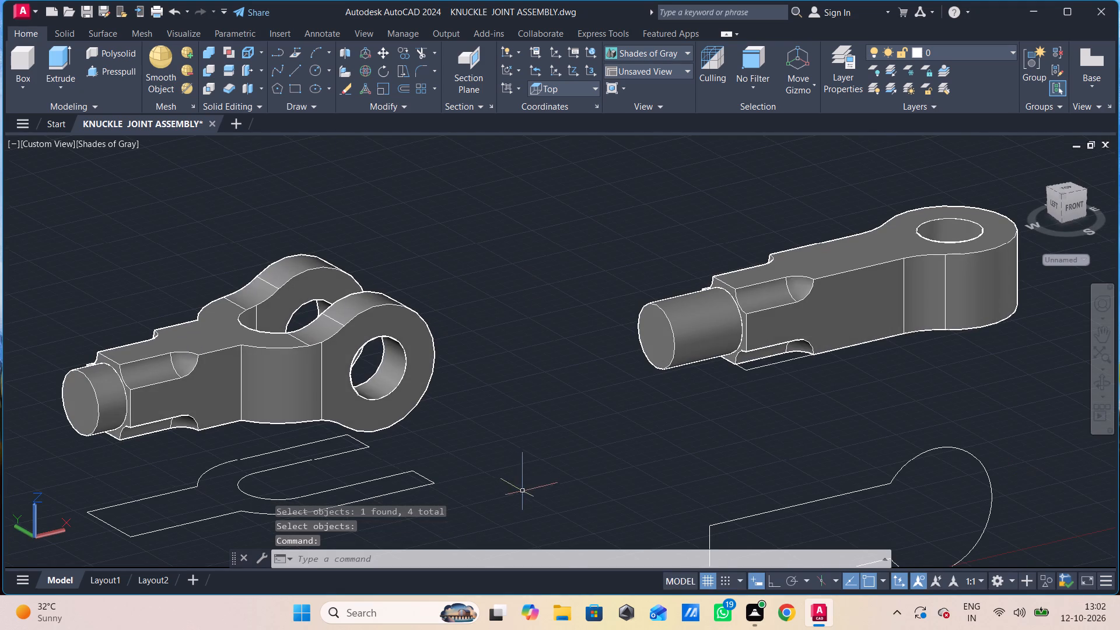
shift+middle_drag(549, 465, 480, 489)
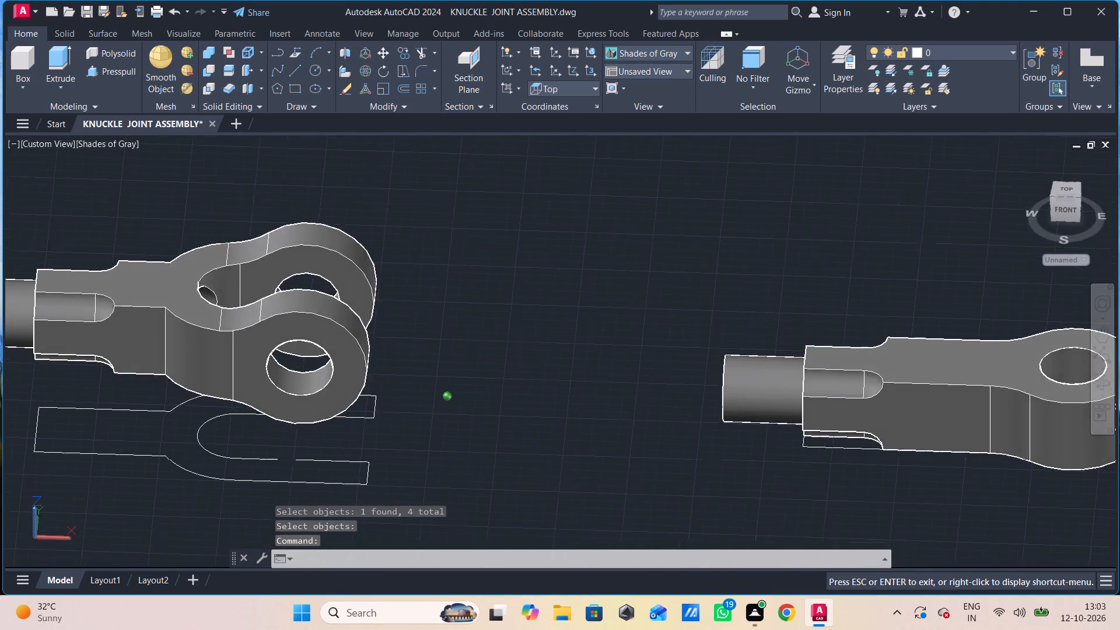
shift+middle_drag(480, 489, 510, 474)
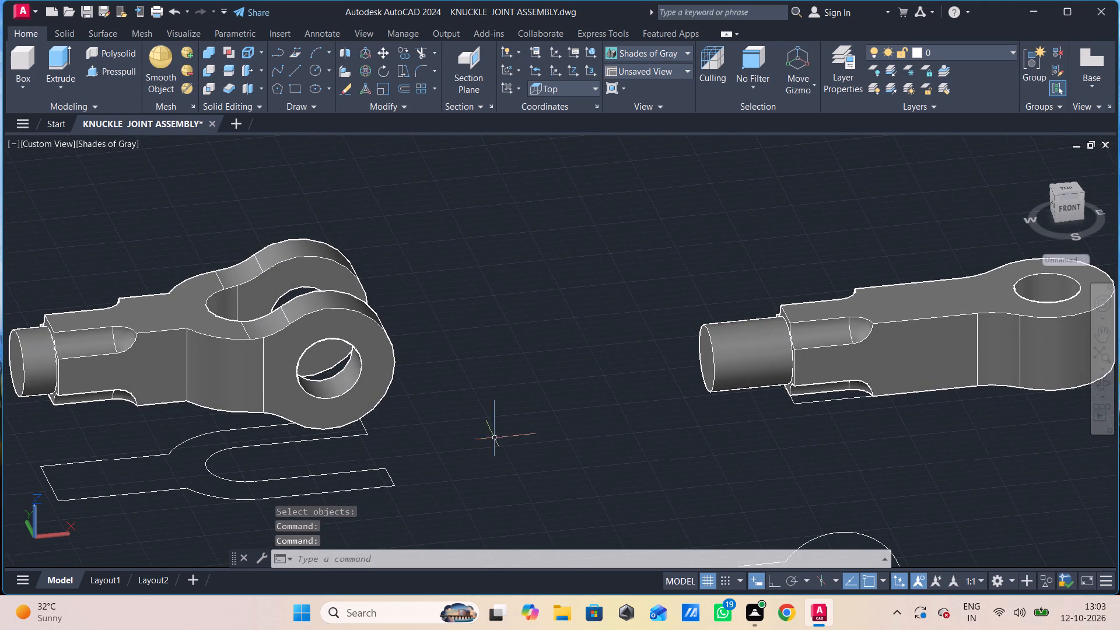
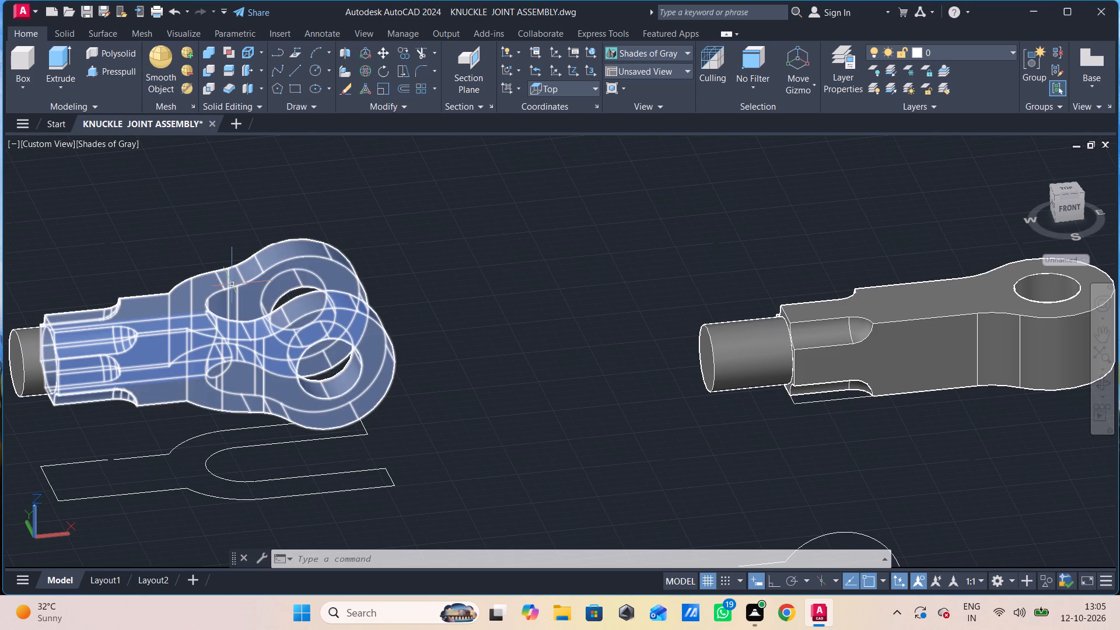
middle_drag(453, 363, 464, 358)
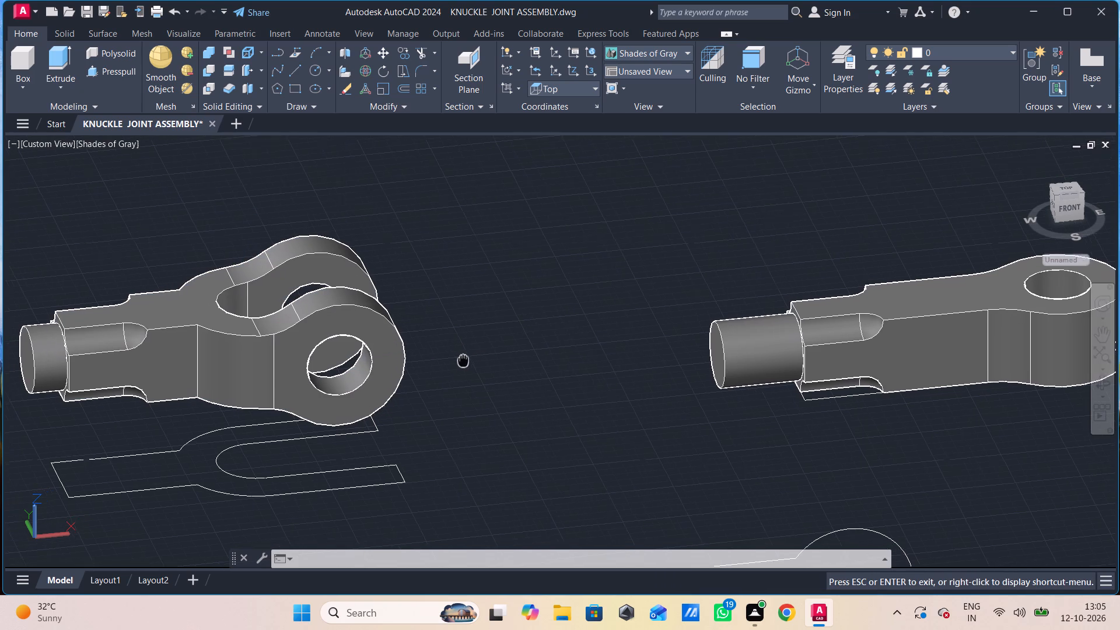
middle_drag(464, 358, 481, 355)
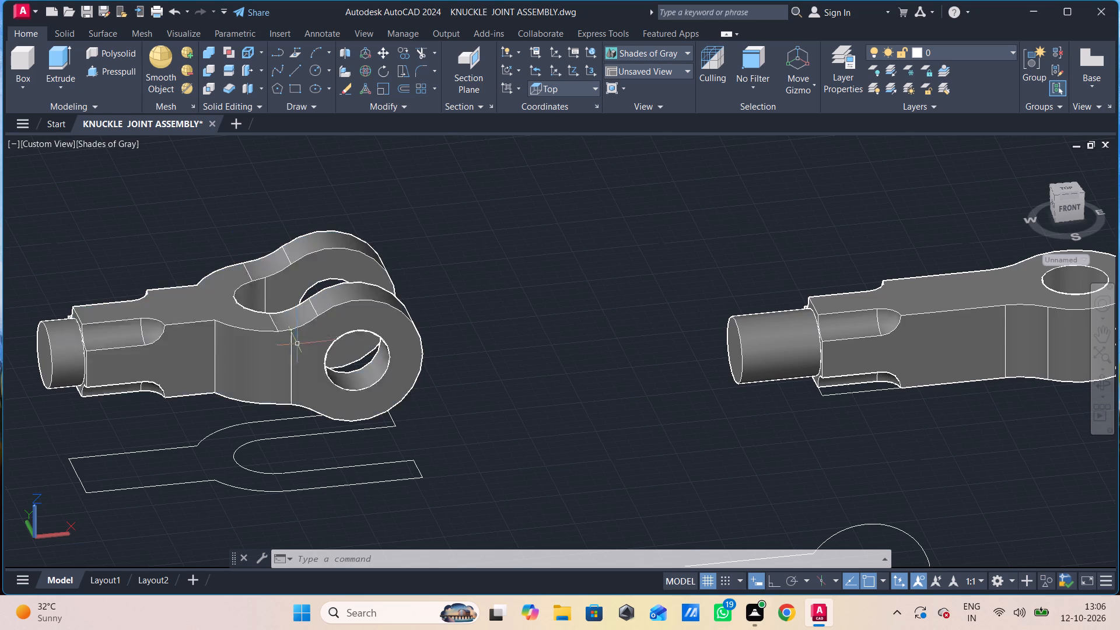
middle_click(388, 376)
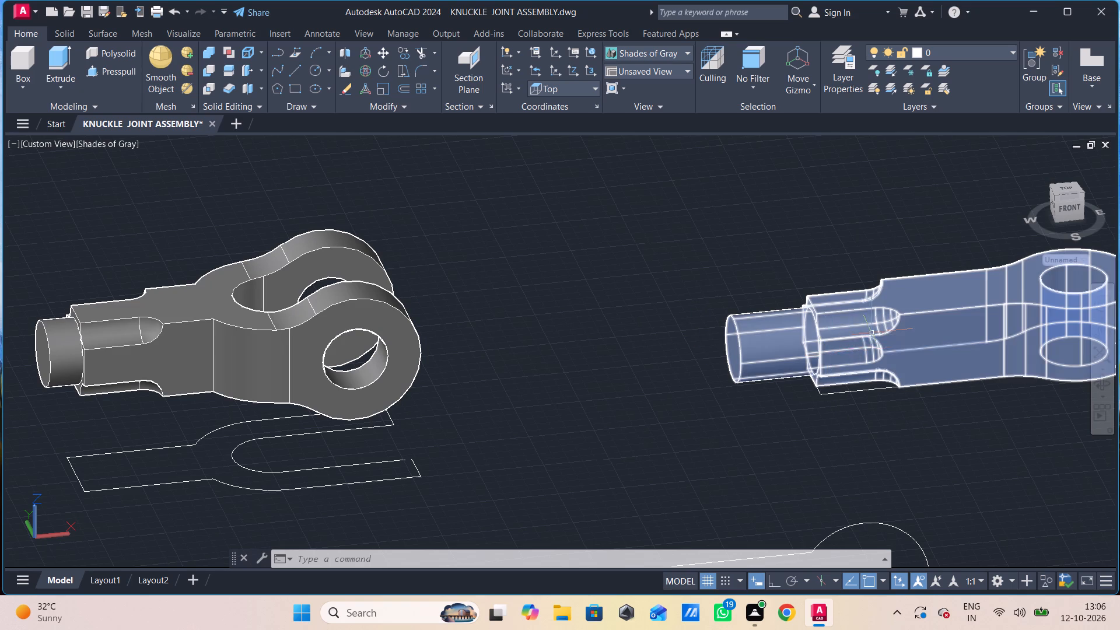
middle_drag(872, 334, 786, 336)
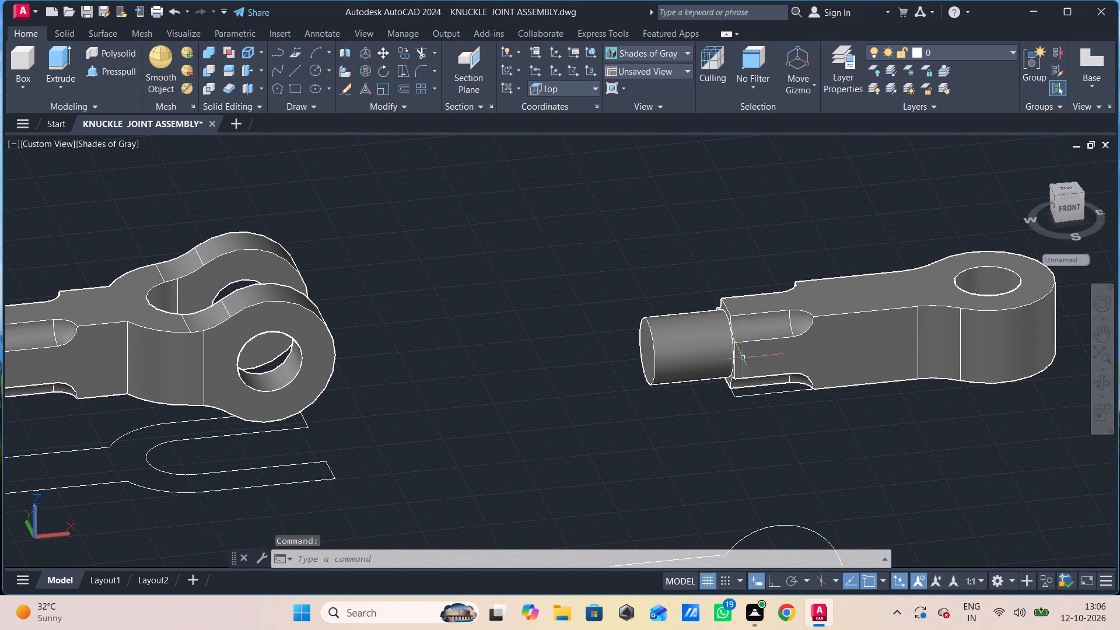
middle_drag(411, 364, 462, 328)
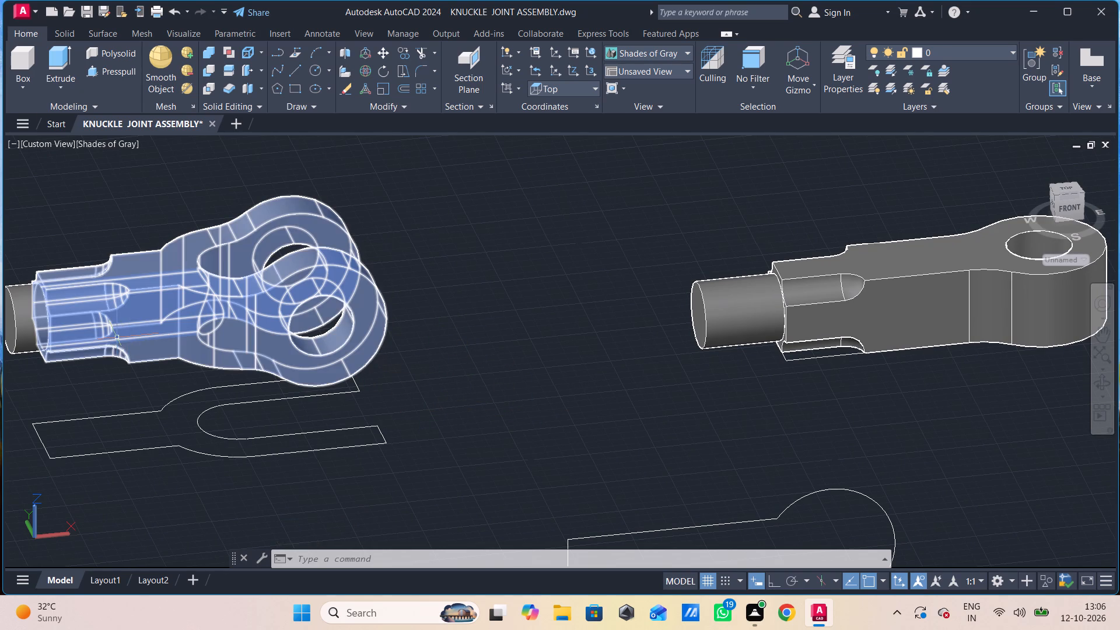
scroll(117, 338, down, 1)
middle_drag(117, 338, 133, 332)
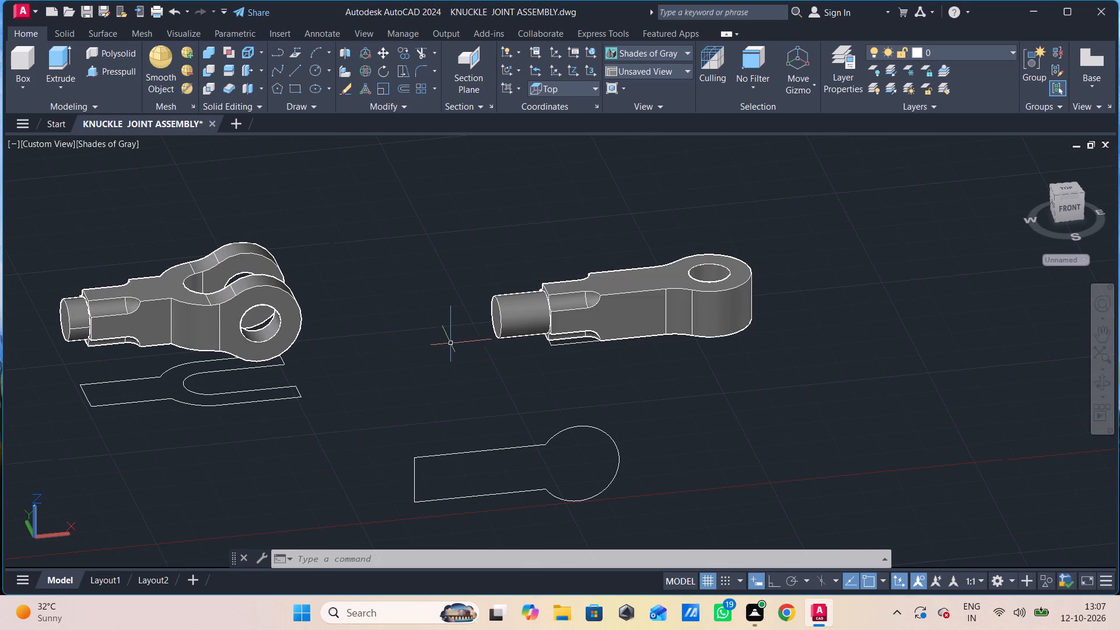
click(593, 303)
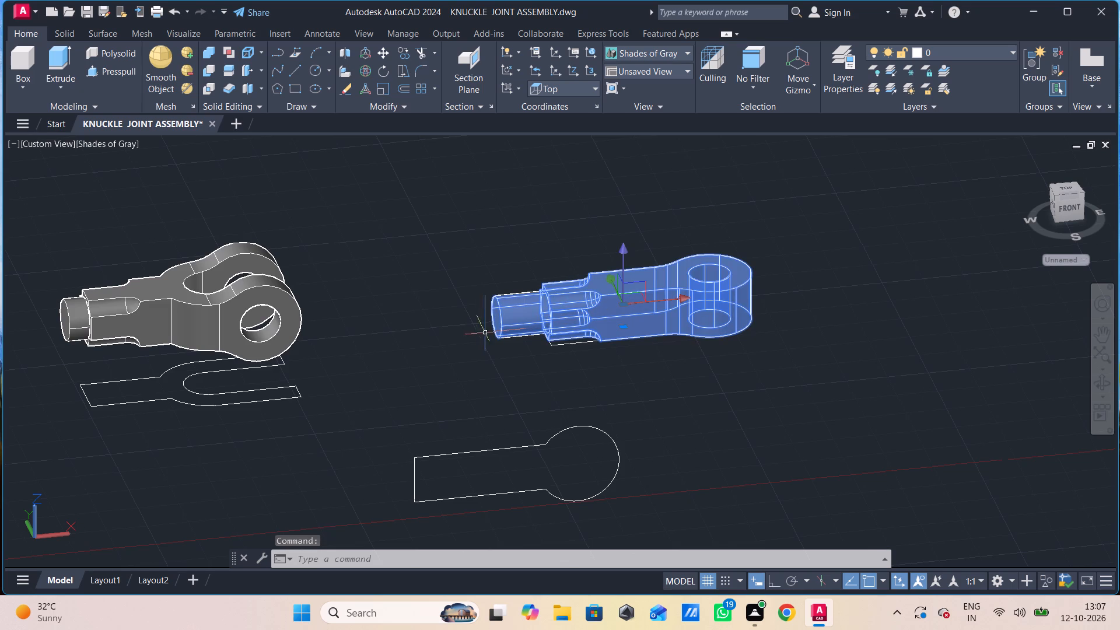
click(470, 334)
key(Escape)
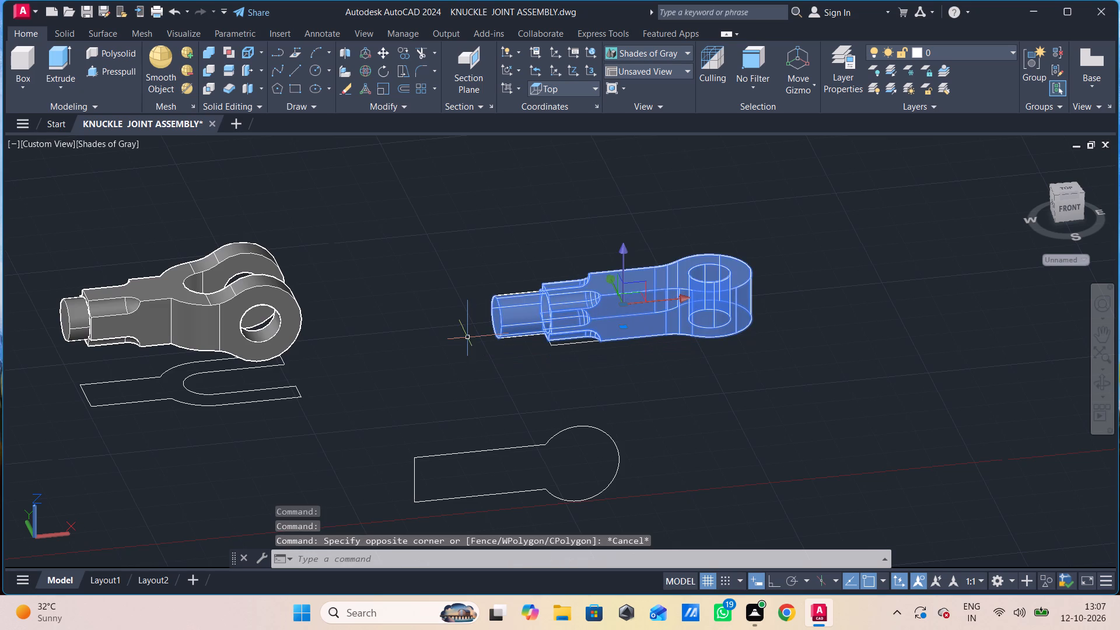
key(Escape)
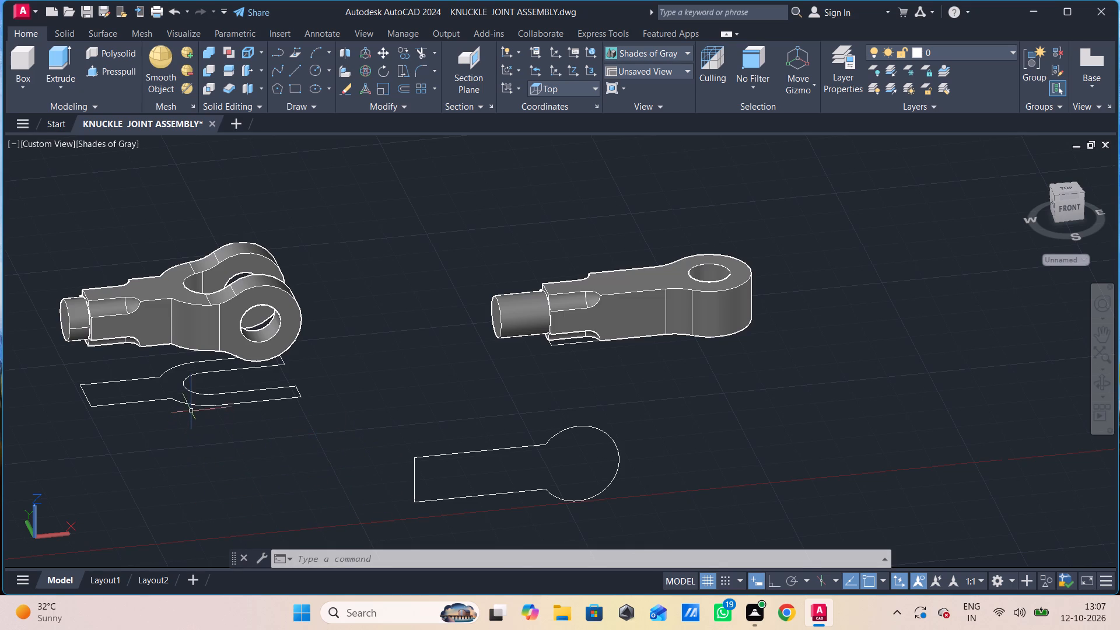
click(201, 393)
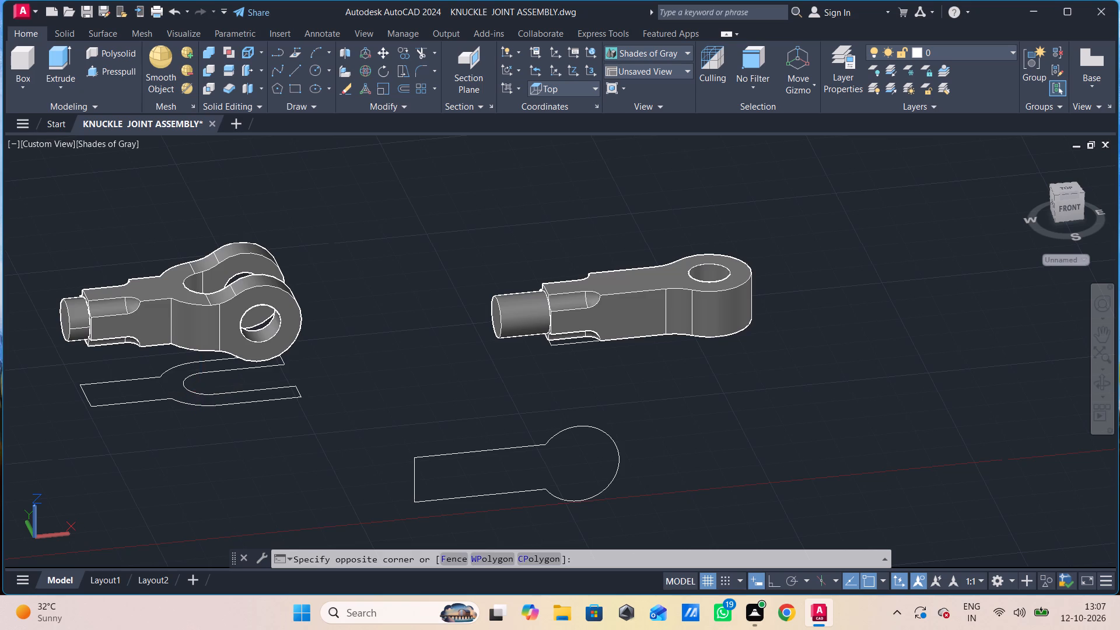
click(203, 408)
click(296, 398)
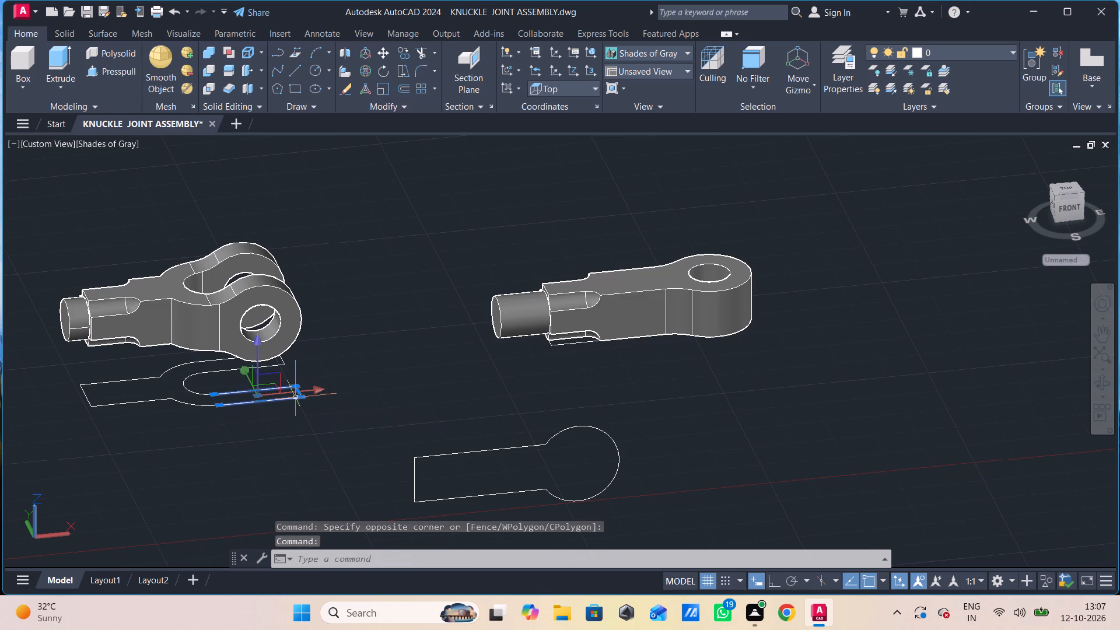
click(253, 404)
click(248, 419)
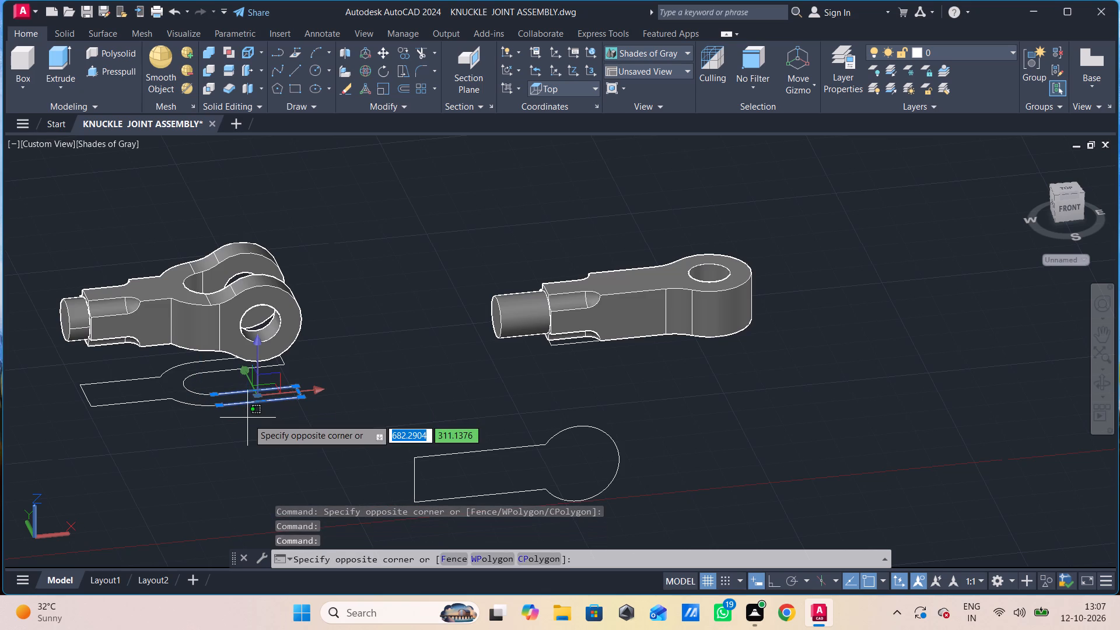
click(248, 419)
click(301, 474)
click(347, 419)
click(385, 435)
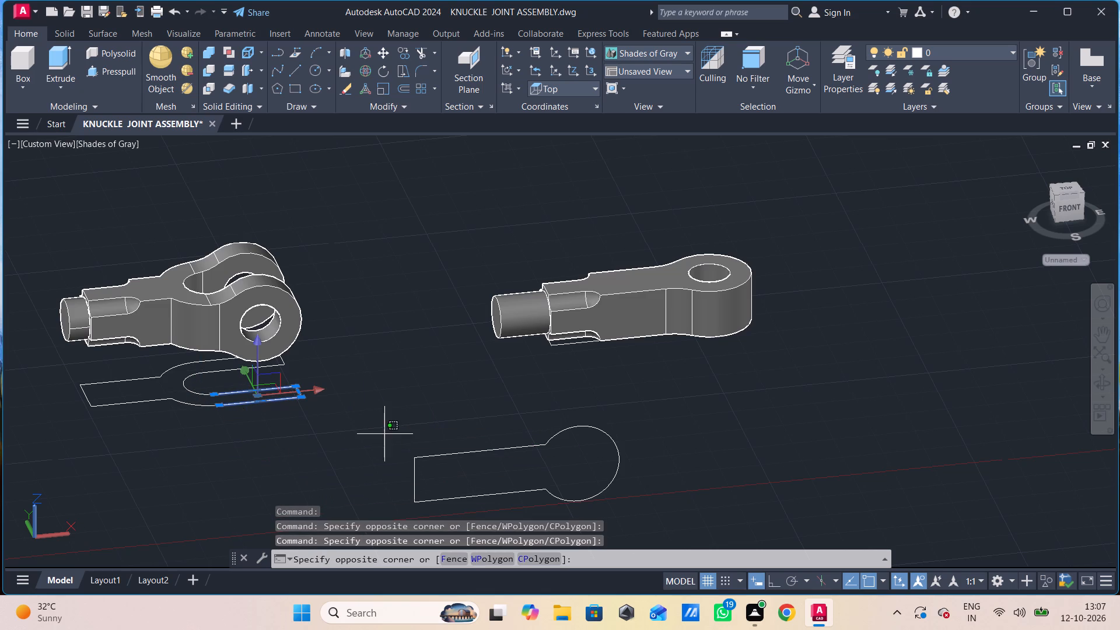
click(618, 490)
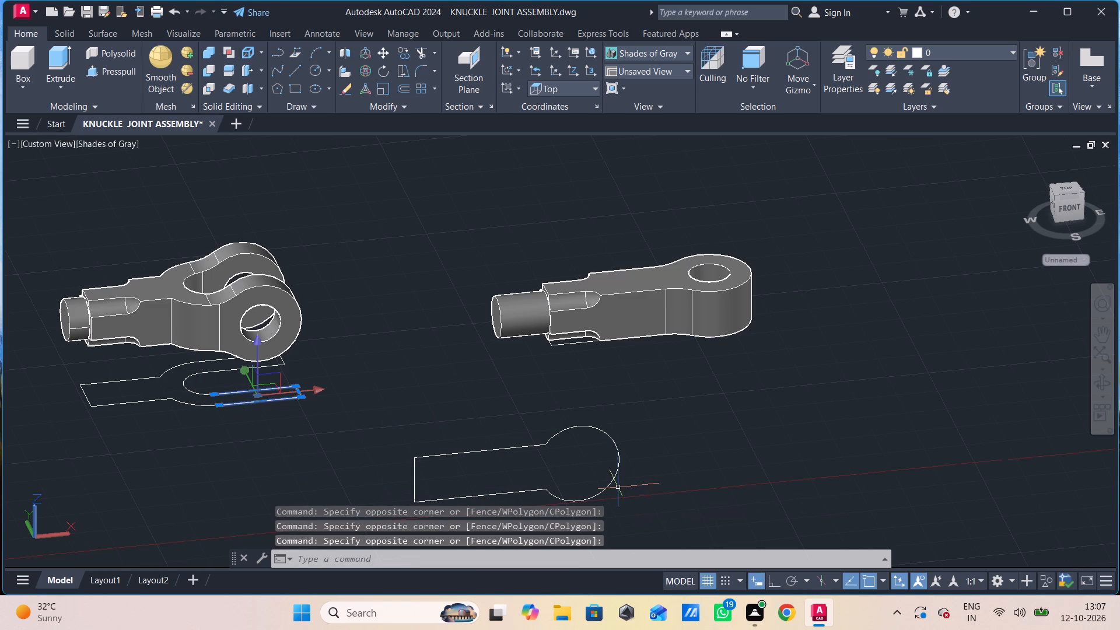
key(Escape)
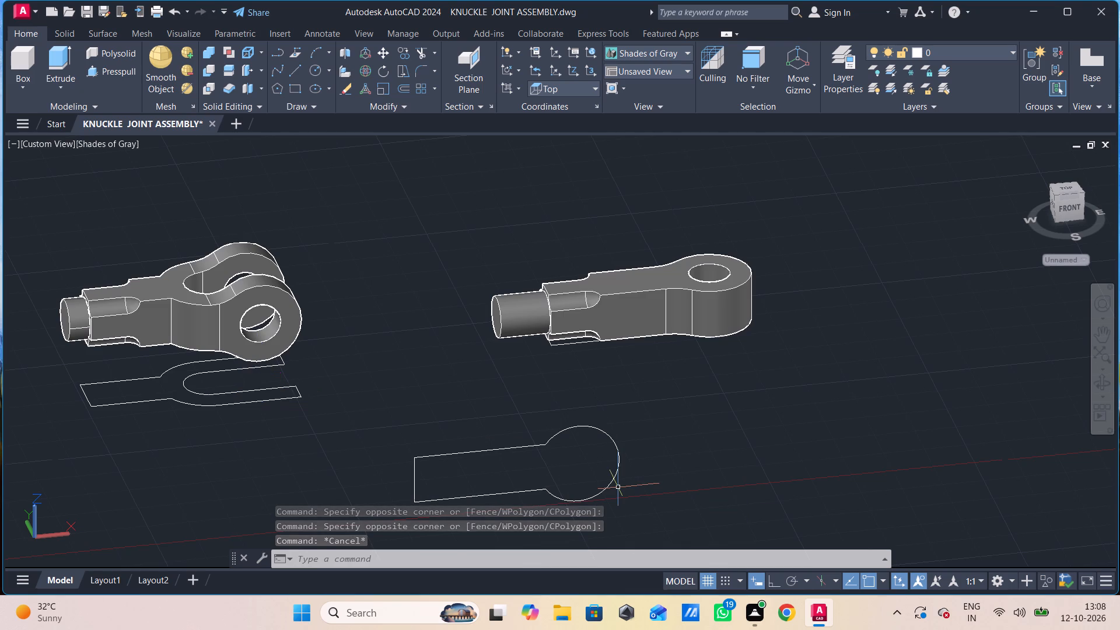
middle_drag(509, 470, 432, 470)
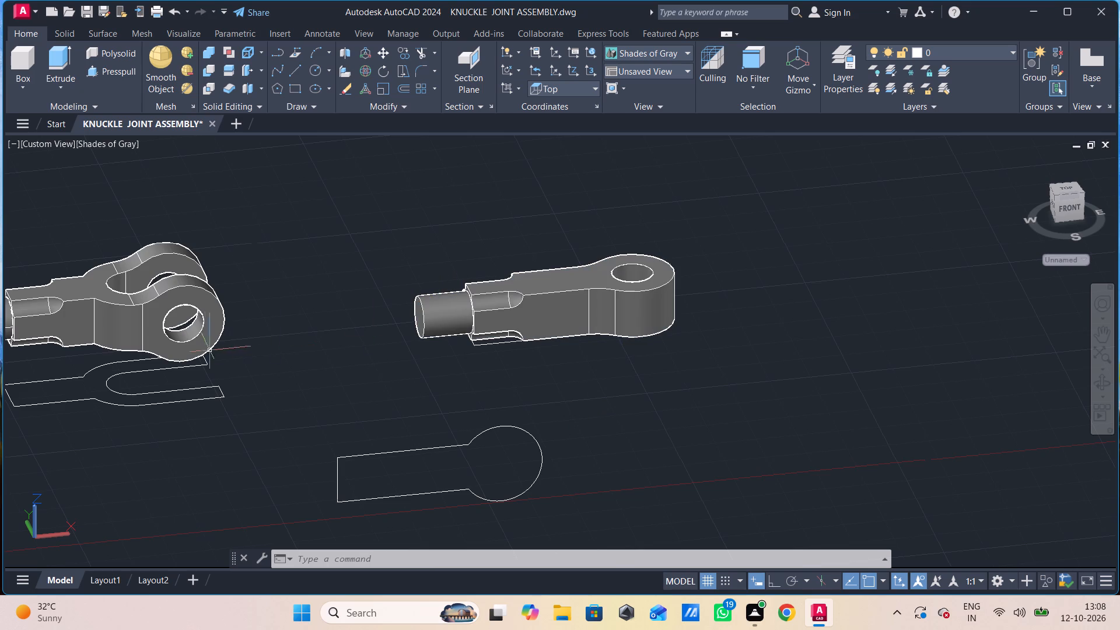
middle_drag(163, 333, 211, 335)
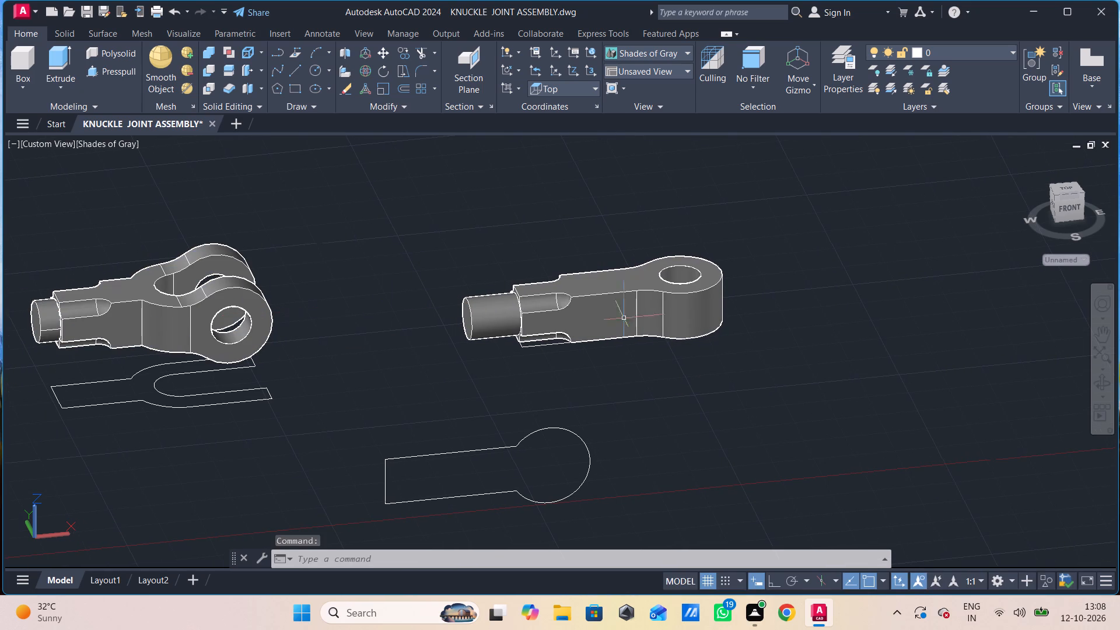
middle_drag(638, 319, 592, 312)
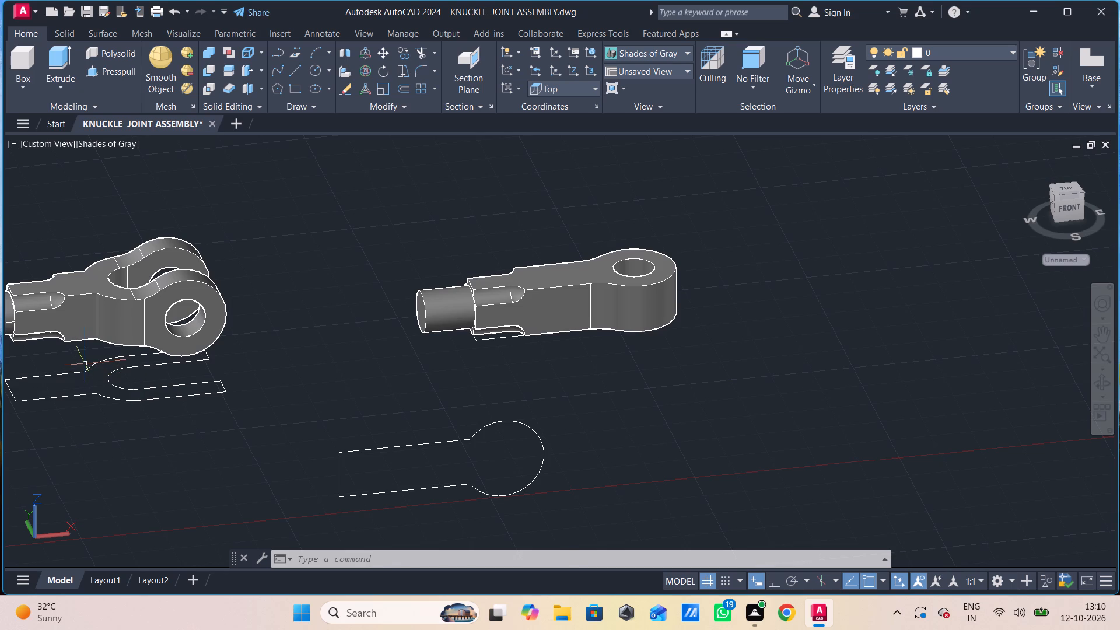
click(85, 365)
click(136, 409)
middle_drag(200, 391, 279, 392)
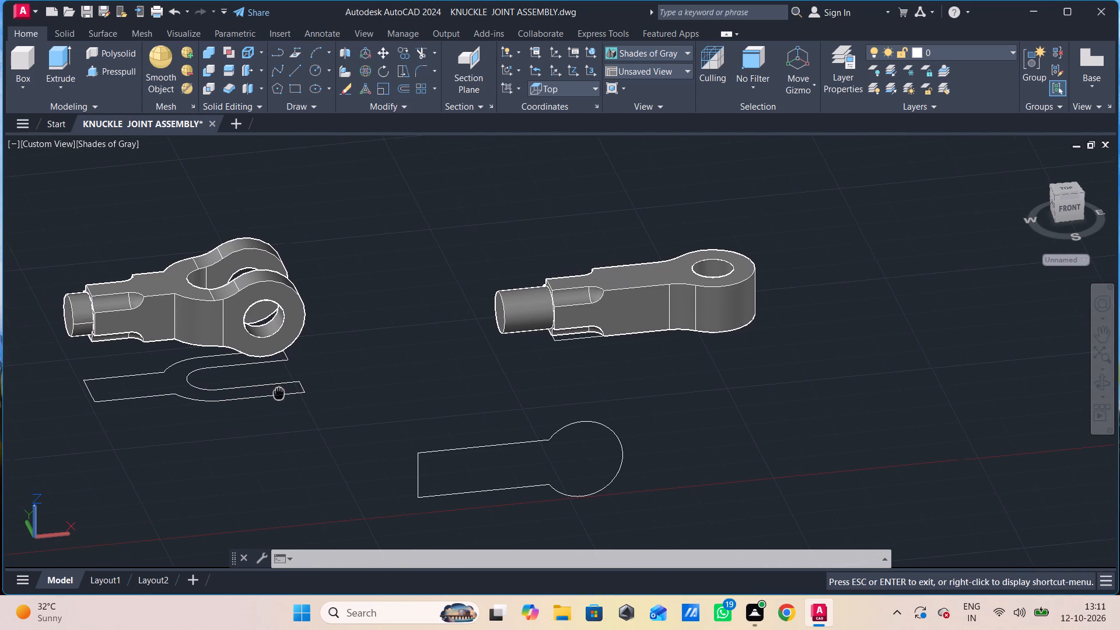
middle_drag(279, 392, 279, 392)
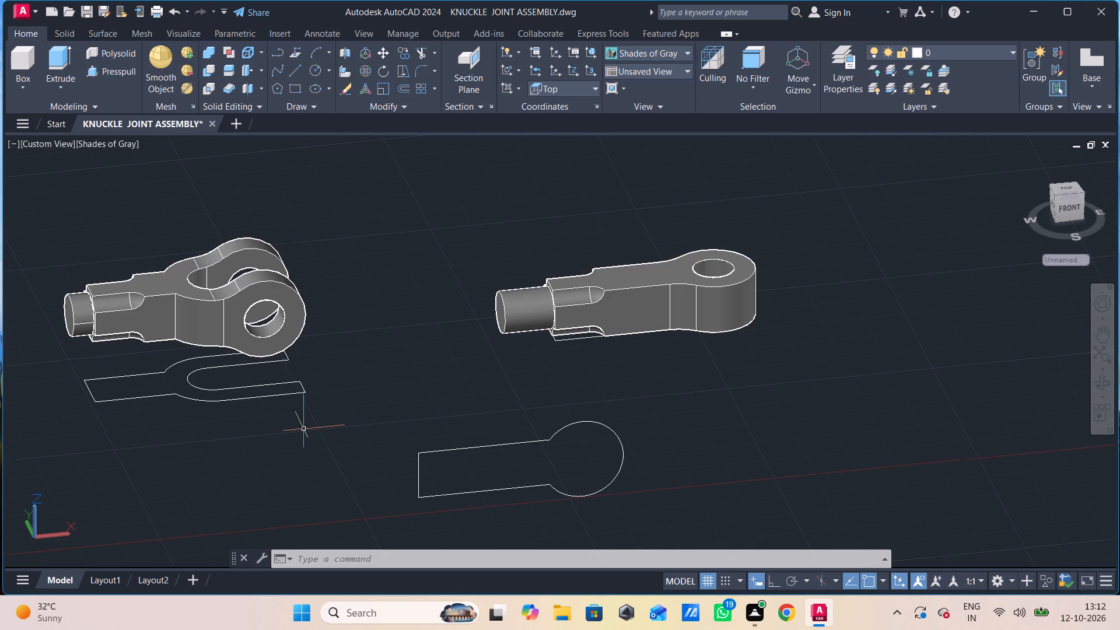
With the UCS set to World, create a vertical cylinder of radius 25 and height 145 in front of the fork's flat outline.
click(27, 86)
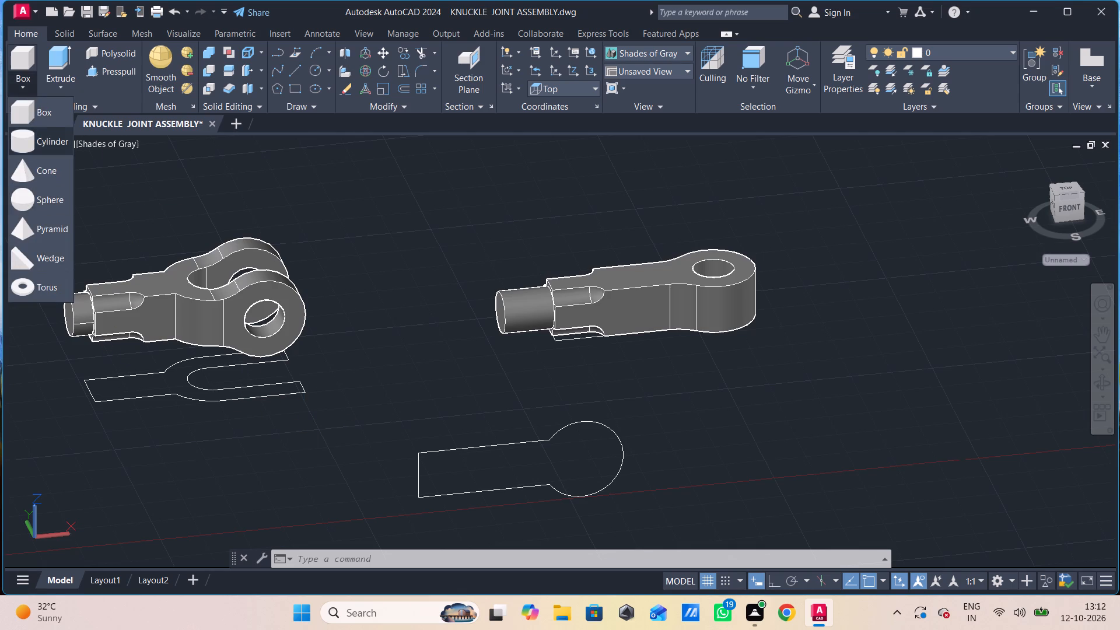
click(33, 139)
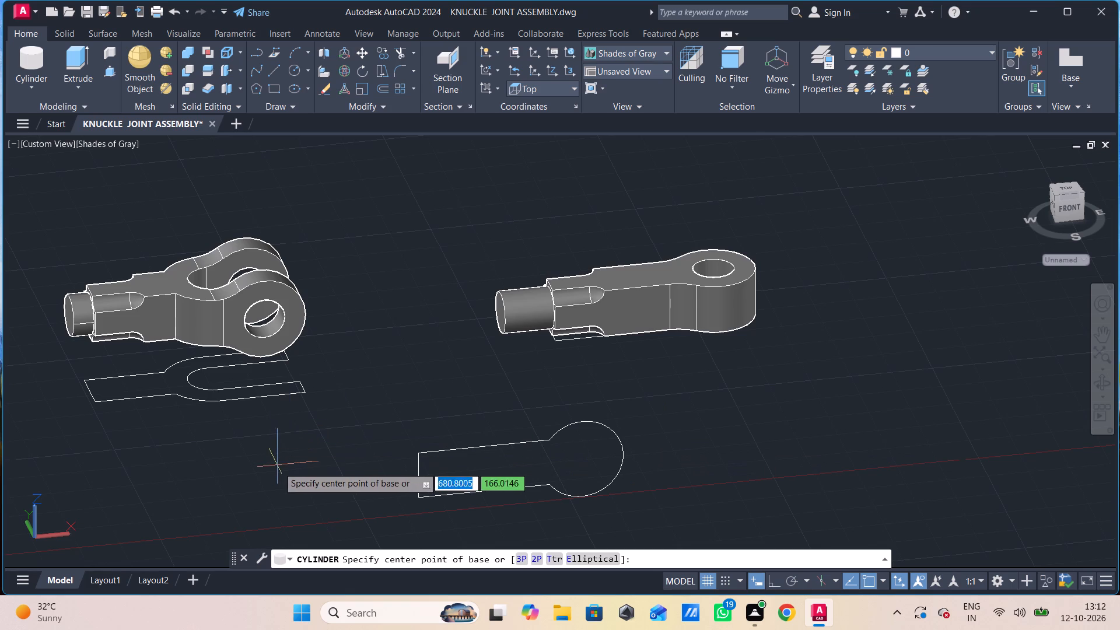
click(186, 36)
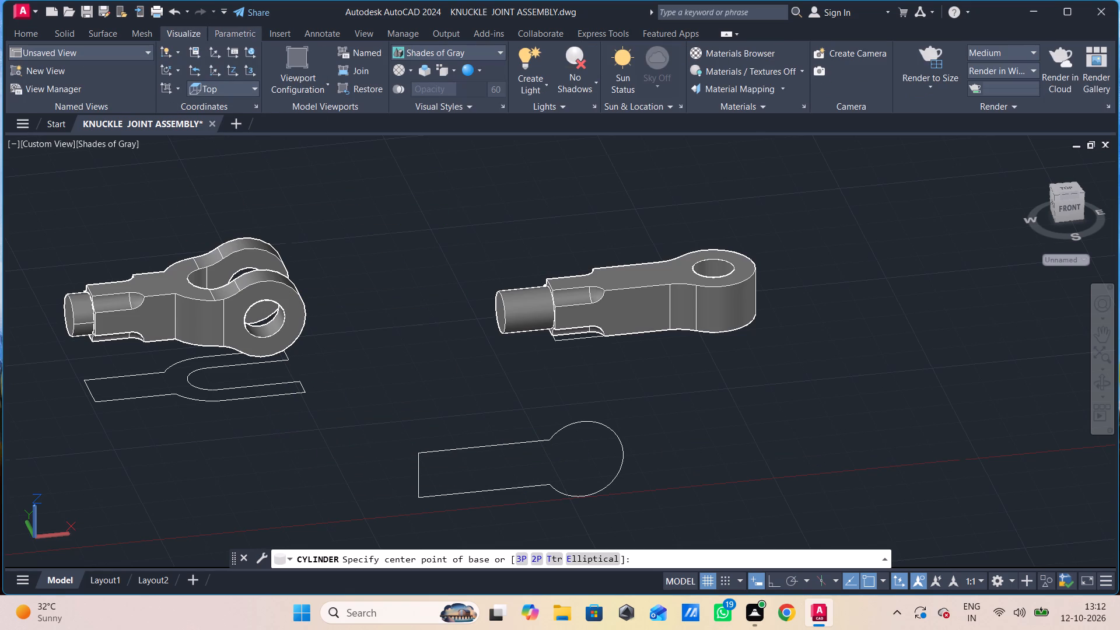
click(201, 83)
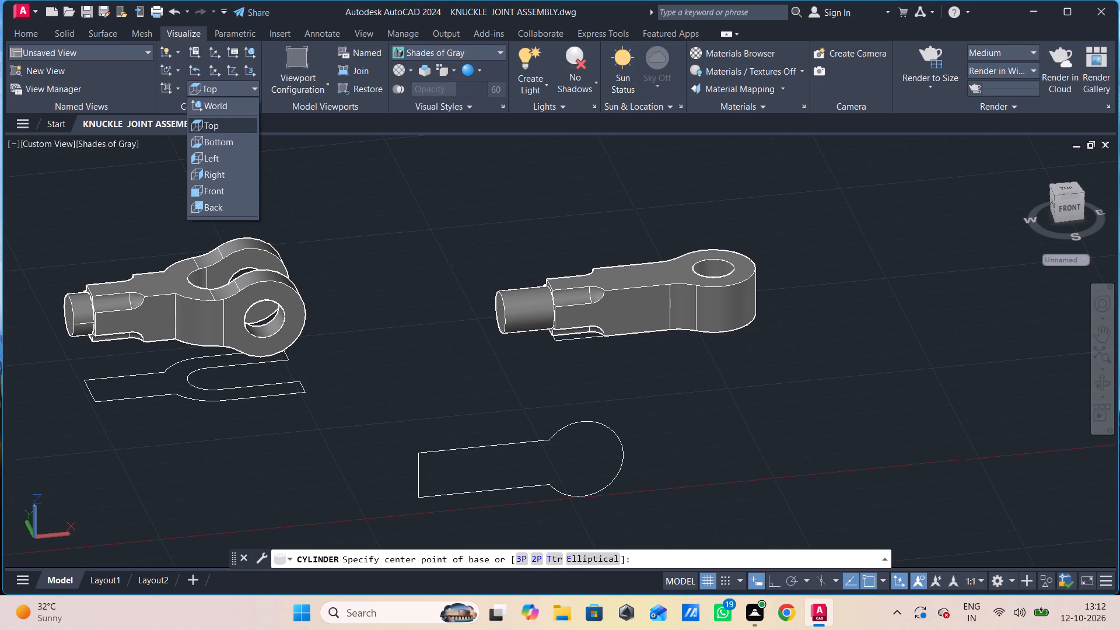
click(211, 100)
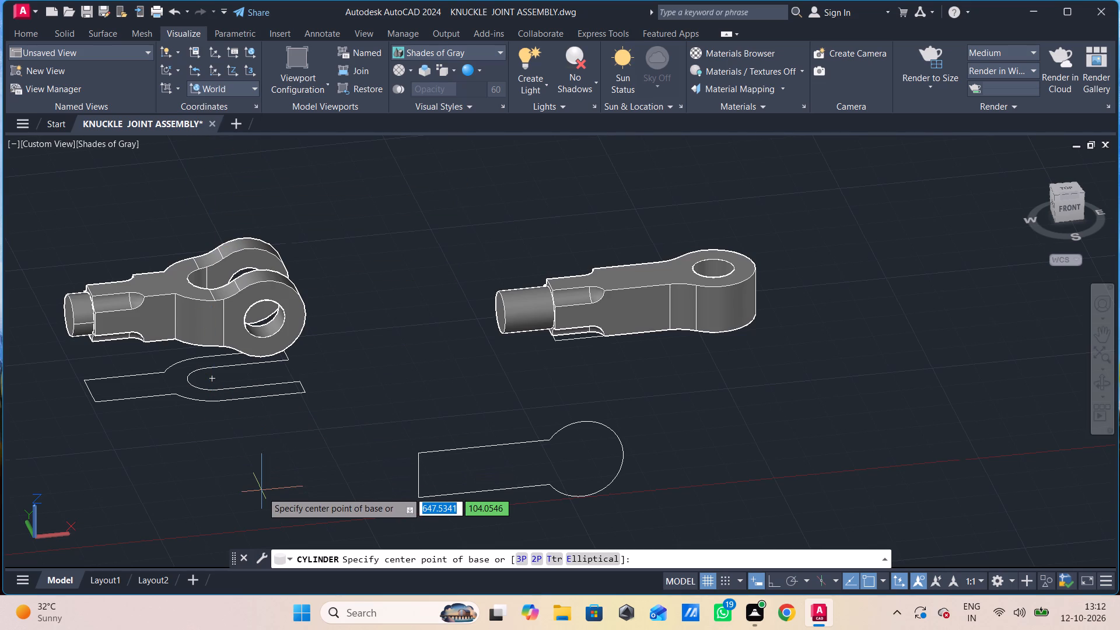
click(257, 512)
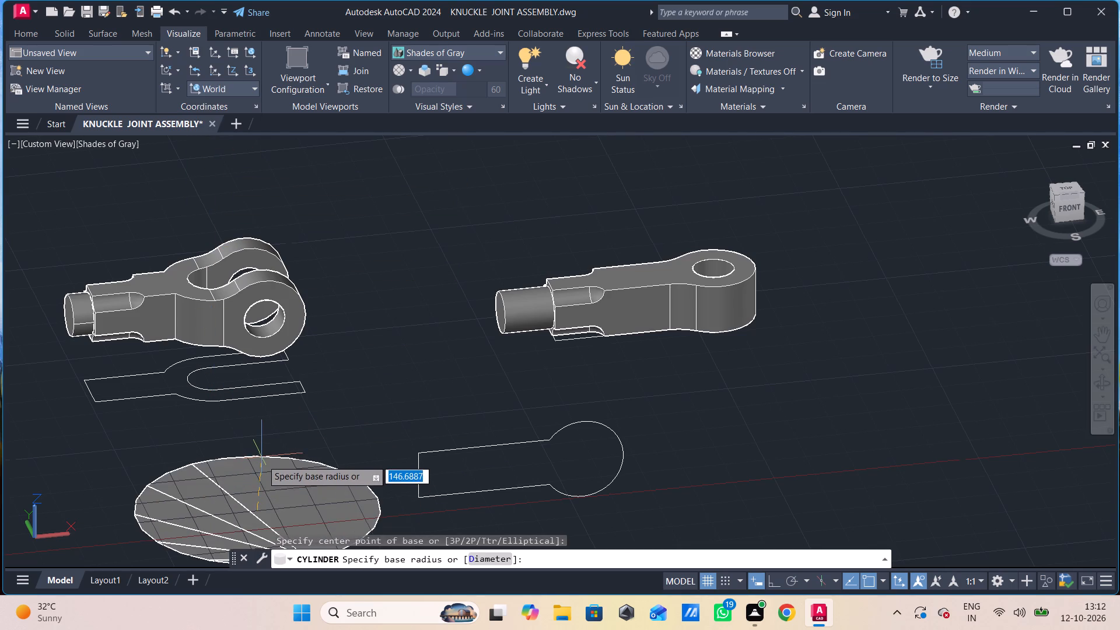
key(0)
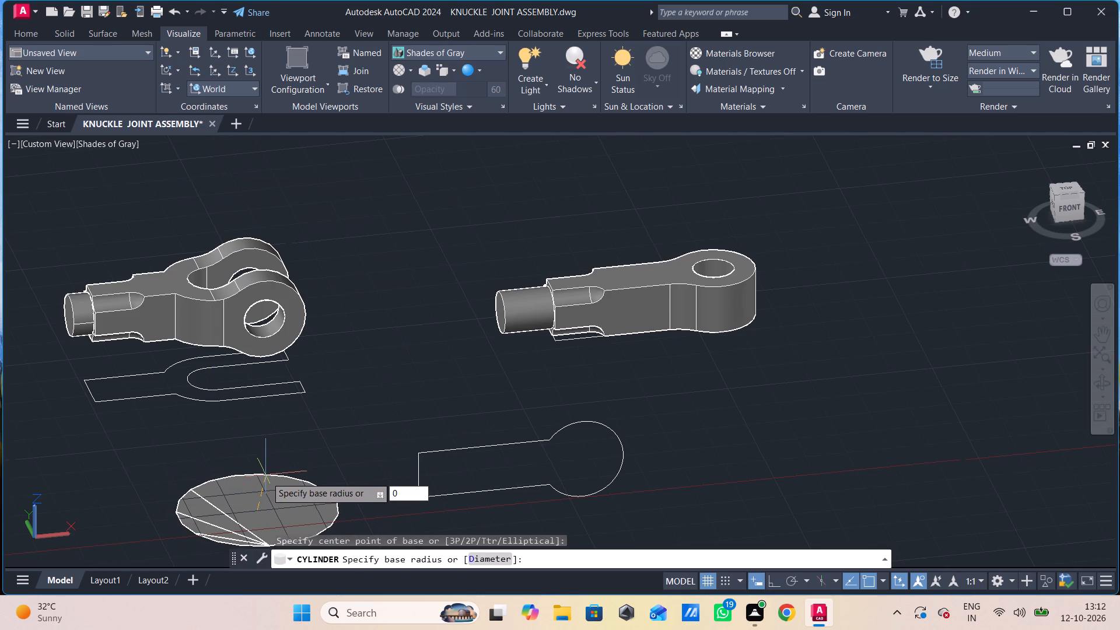
key(BackSpace)
text(25)
key(Return)
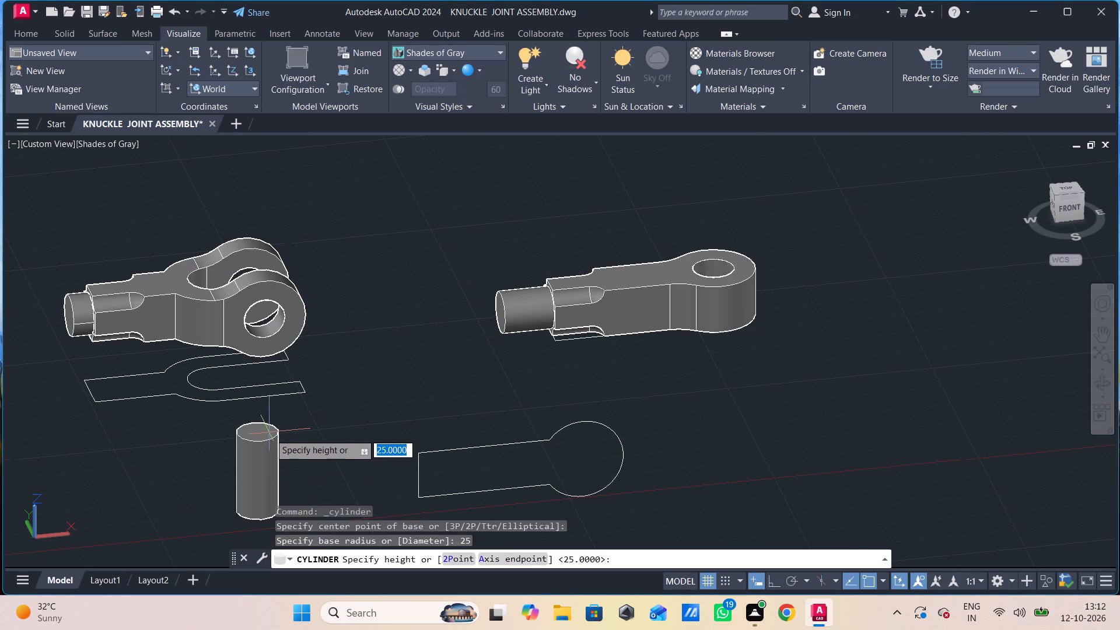
text(150)
key(BackSpace)
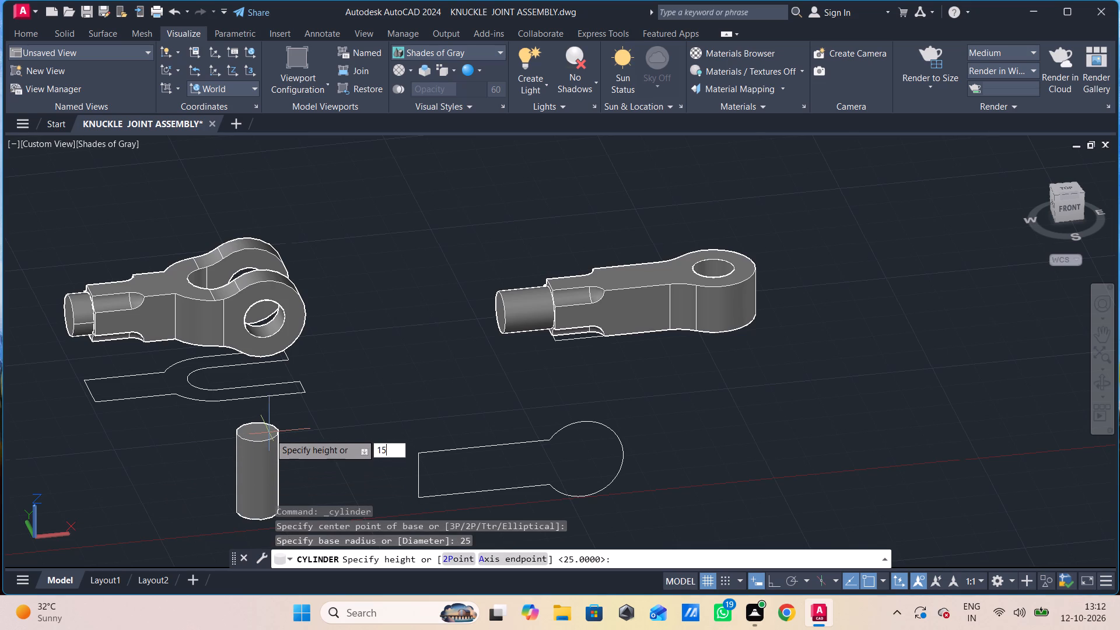
key(BackSpace)
text(45)
key(Return)
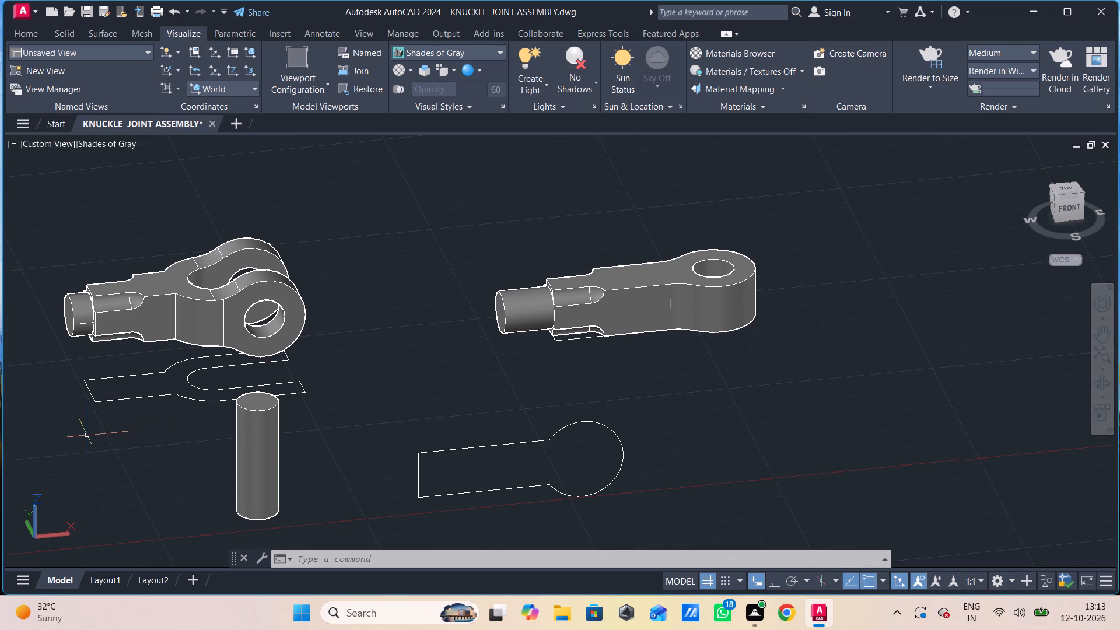
Switch to the Front view and examine the pin beside the fork and eye ends from the front and obliquely.
click(52, 136)
click(62, 150)
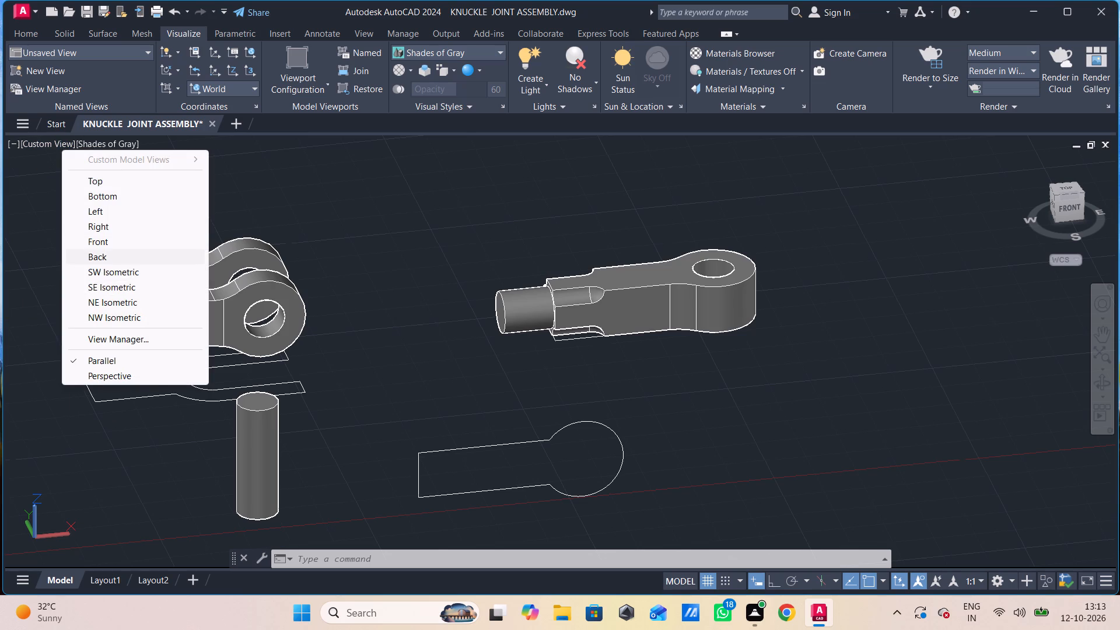
click(95, 248)
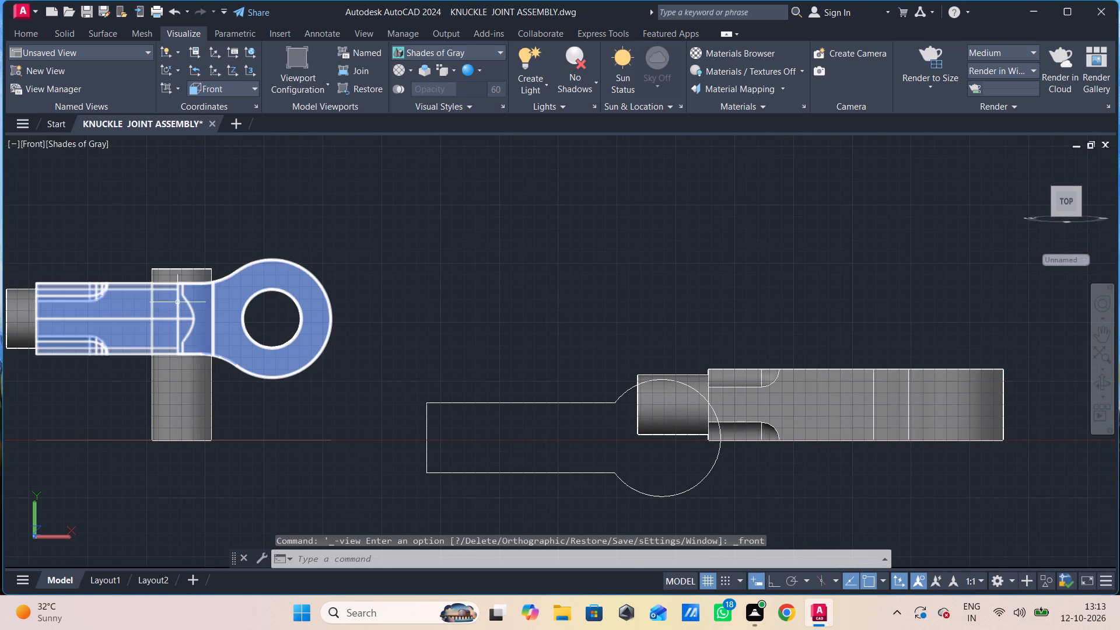
middle_drag(191, 298, 197, 356)
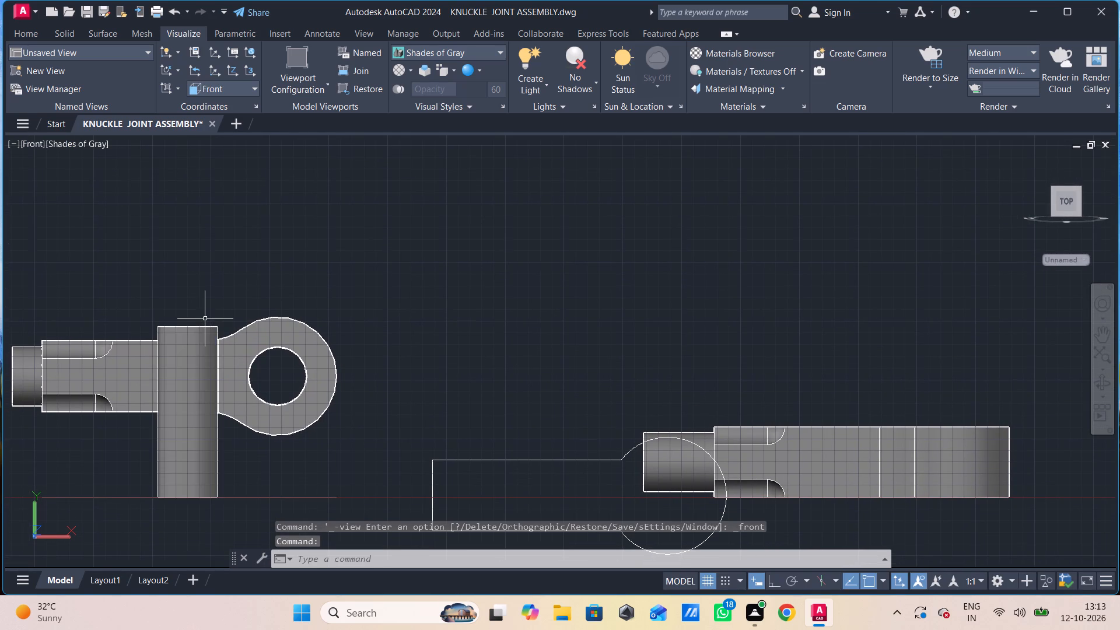
shift+middle_drag(213, 320, 218, 352)
middle_drag(213, 374, 217, 375)
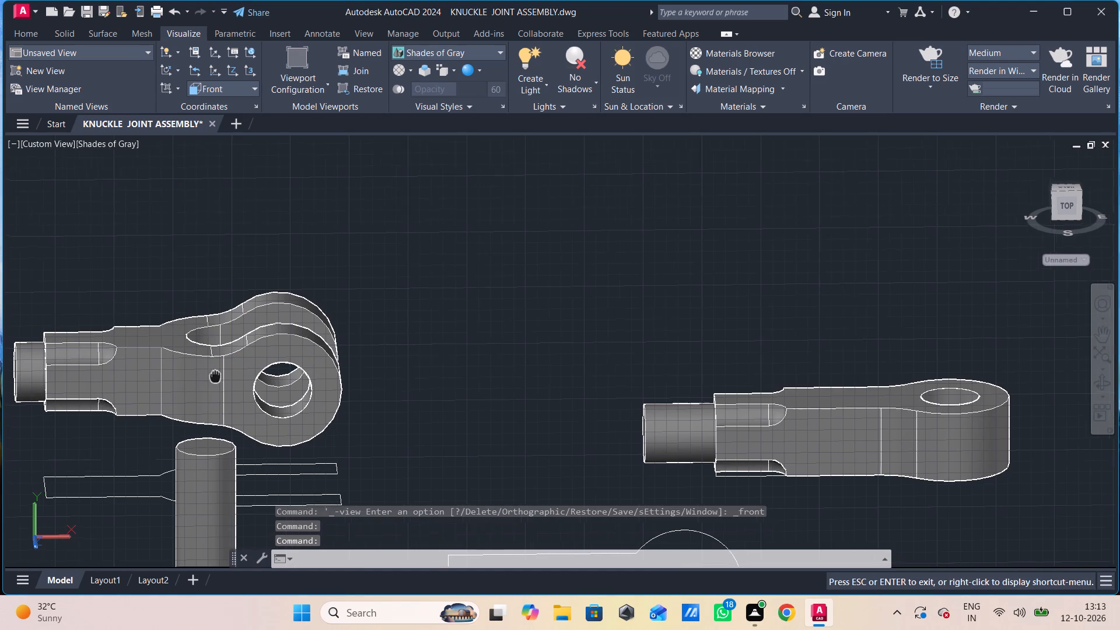
middle_drag(217, 375, 229, 288)
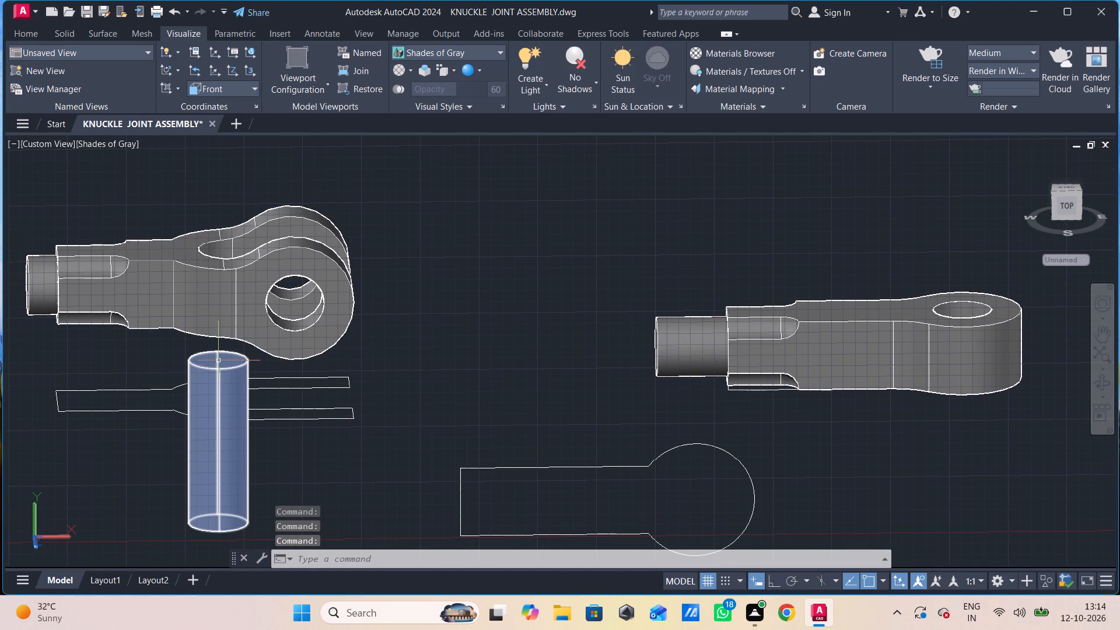
shift+middle_drag(219, 363, 224, 377)
middle_drag(224, 337, 224, 333)
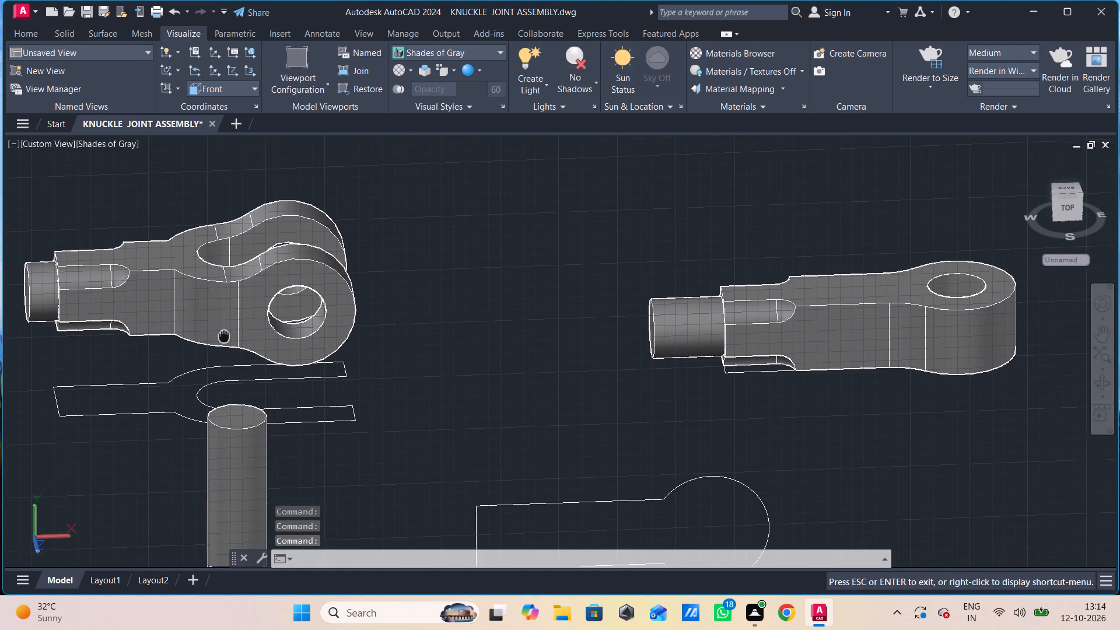
middle_drag(224, 333, 236, 246)
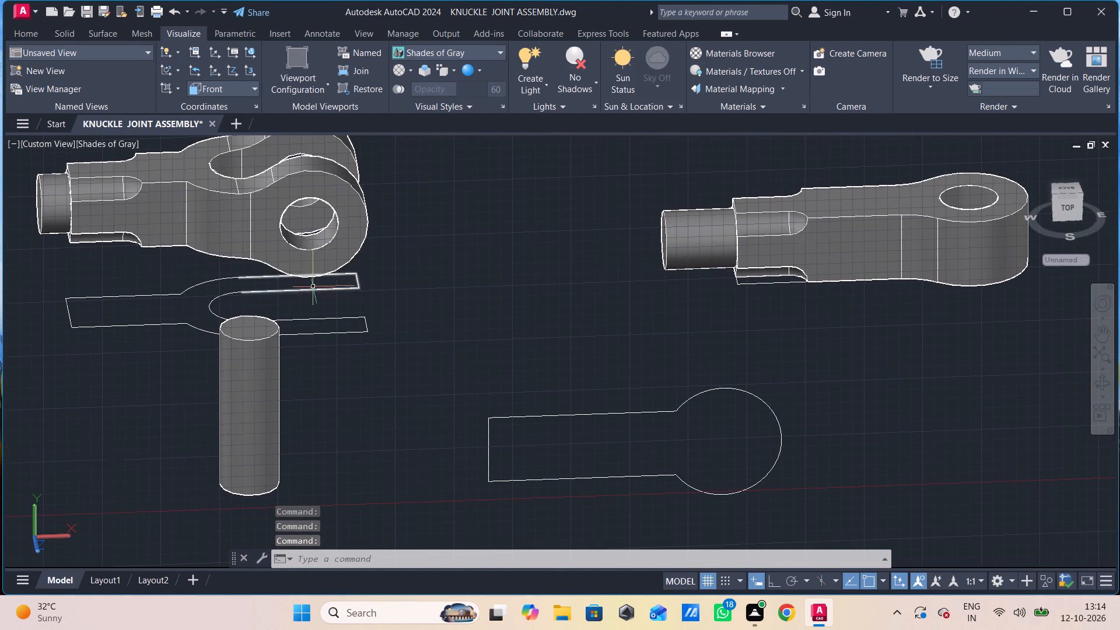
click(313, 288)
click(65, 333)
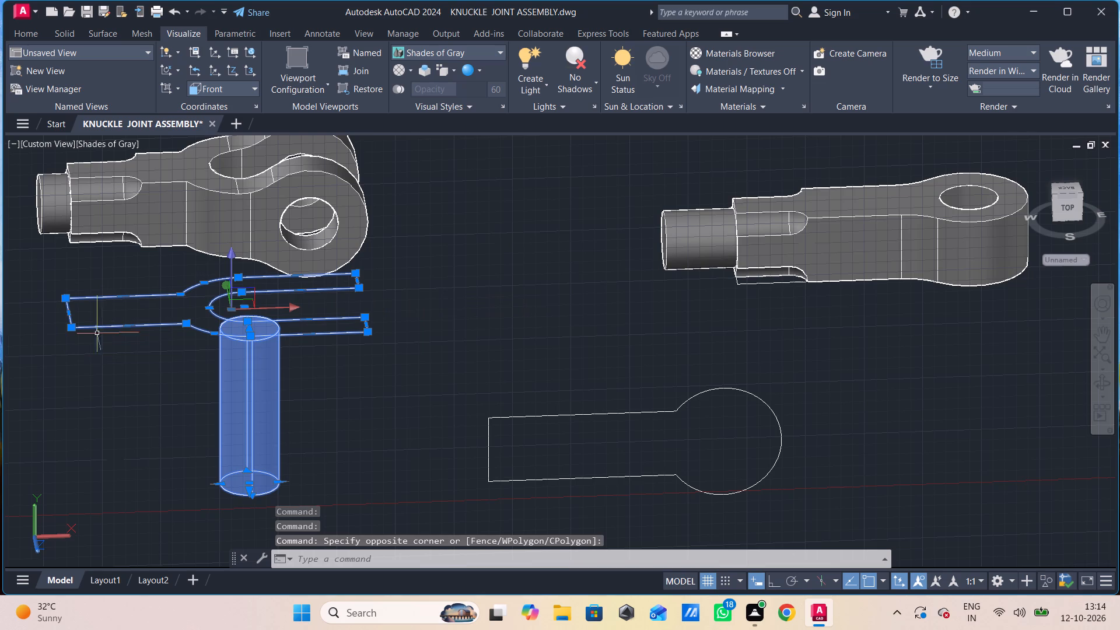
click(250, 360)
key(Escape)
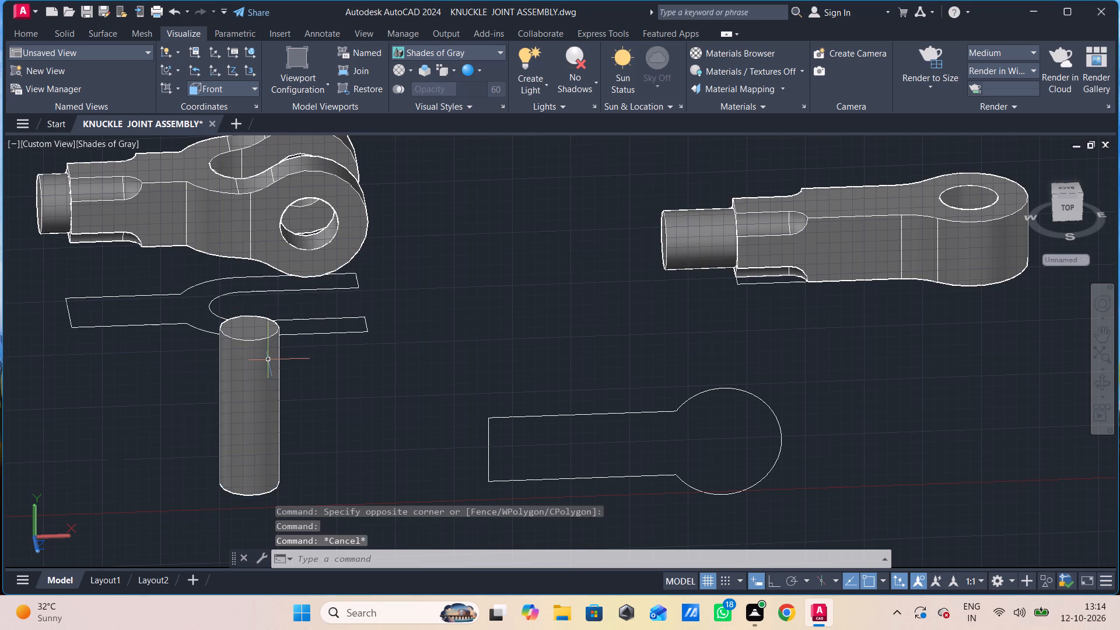
Erase all the lines and arcs of the fork's flat outline behind the pin, keeping the pin cylinder.
click(50, 273)
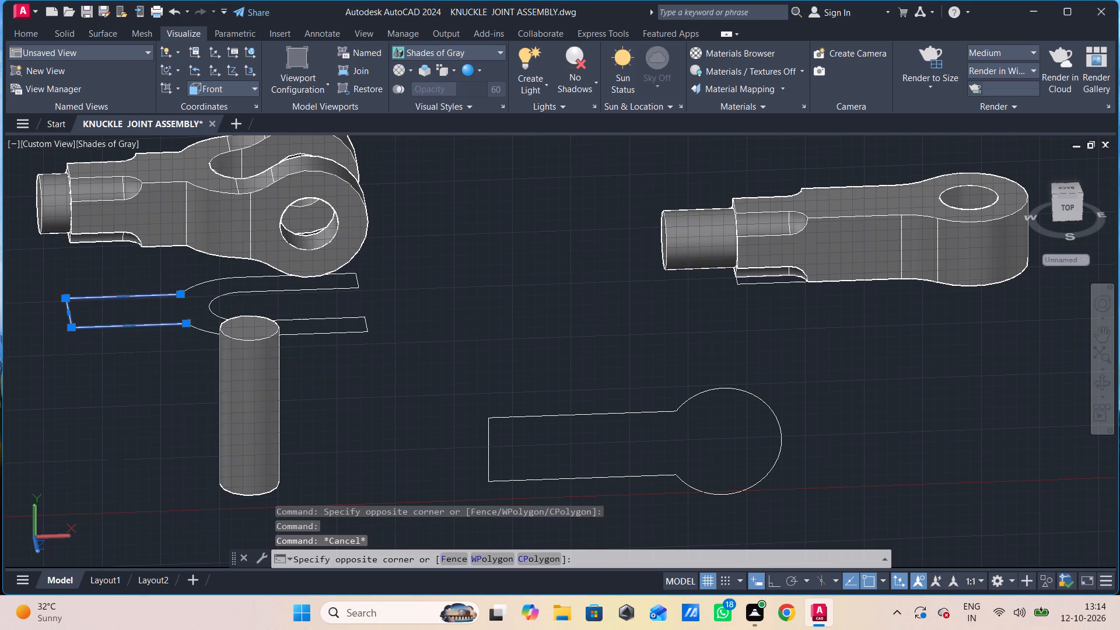
click(188, 338)
key(Delete)
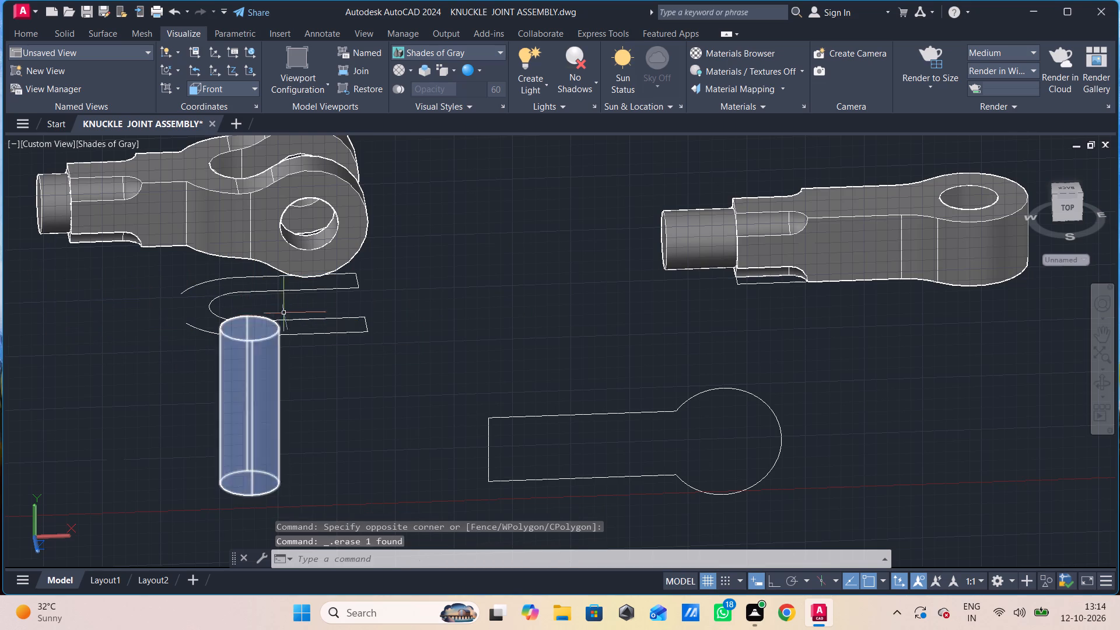
click(373, 279)
click(325, 334)
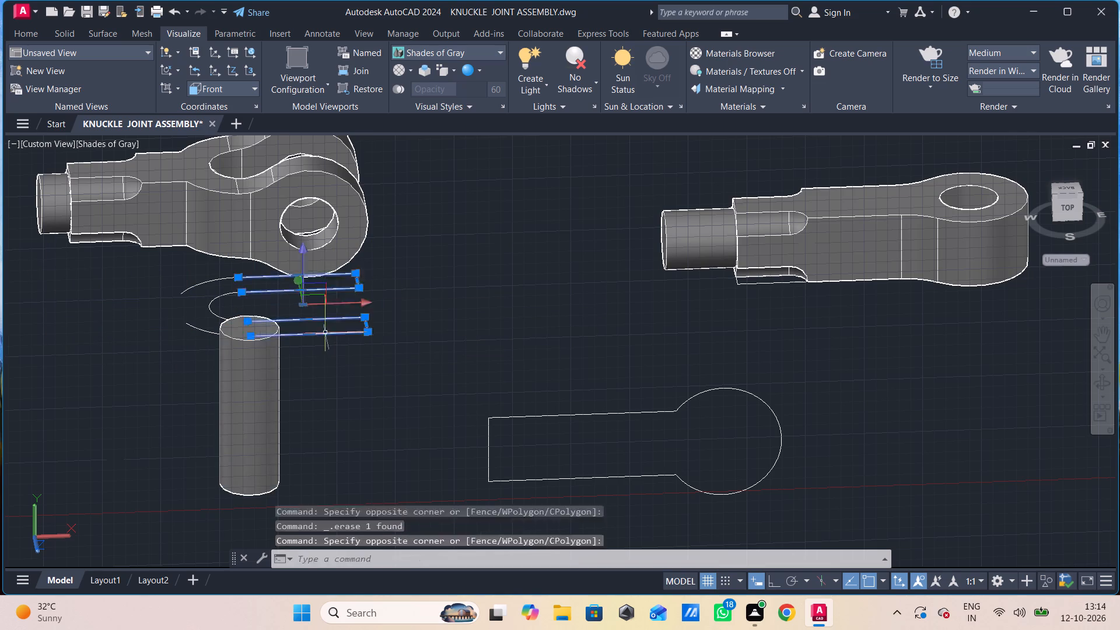
key(Delete)
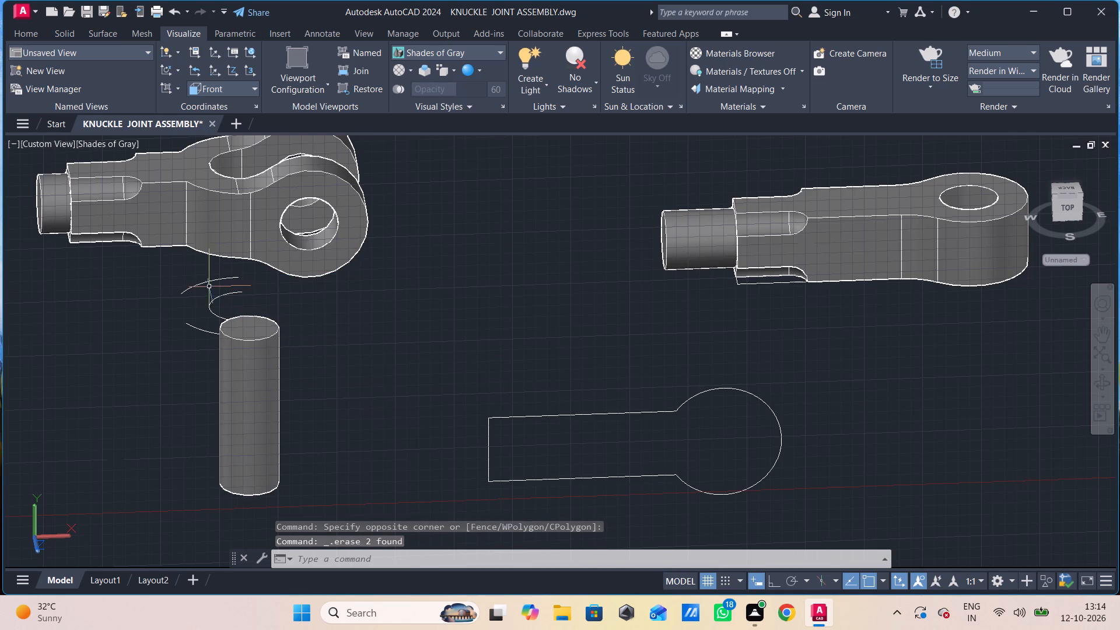
click(188, 266)
click(236, 300)
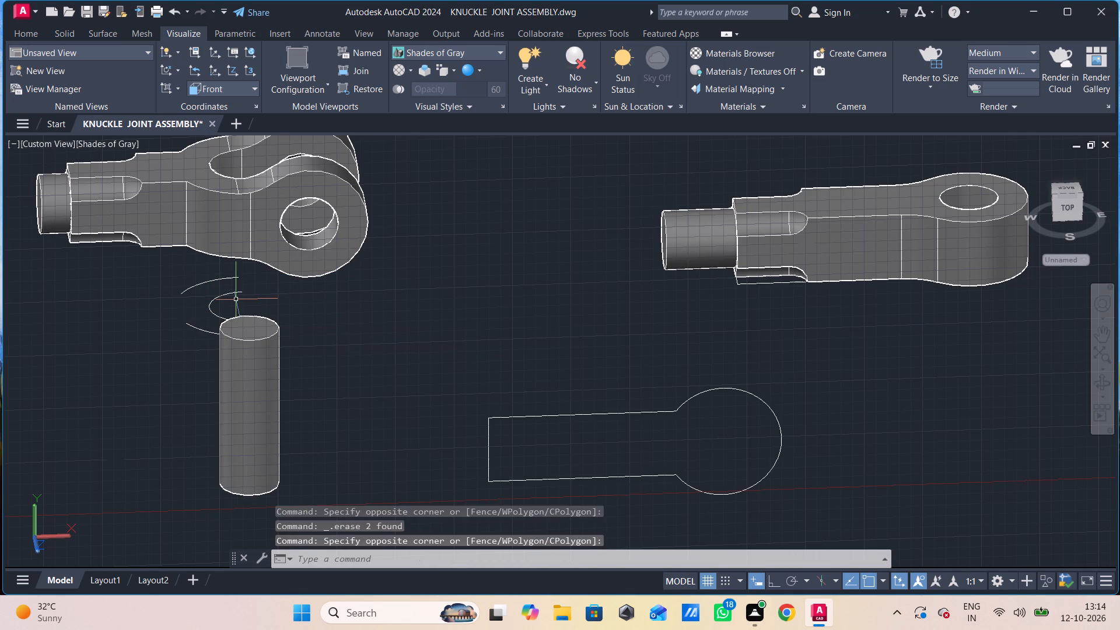
click(232, 294)
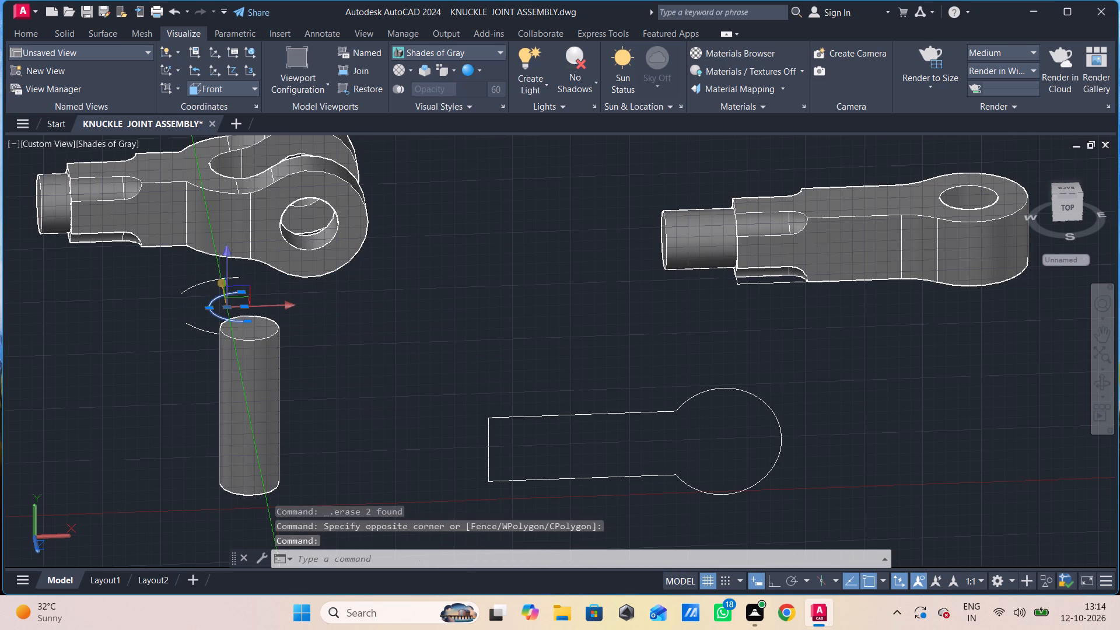
click(214, 281)
click(200, 329)
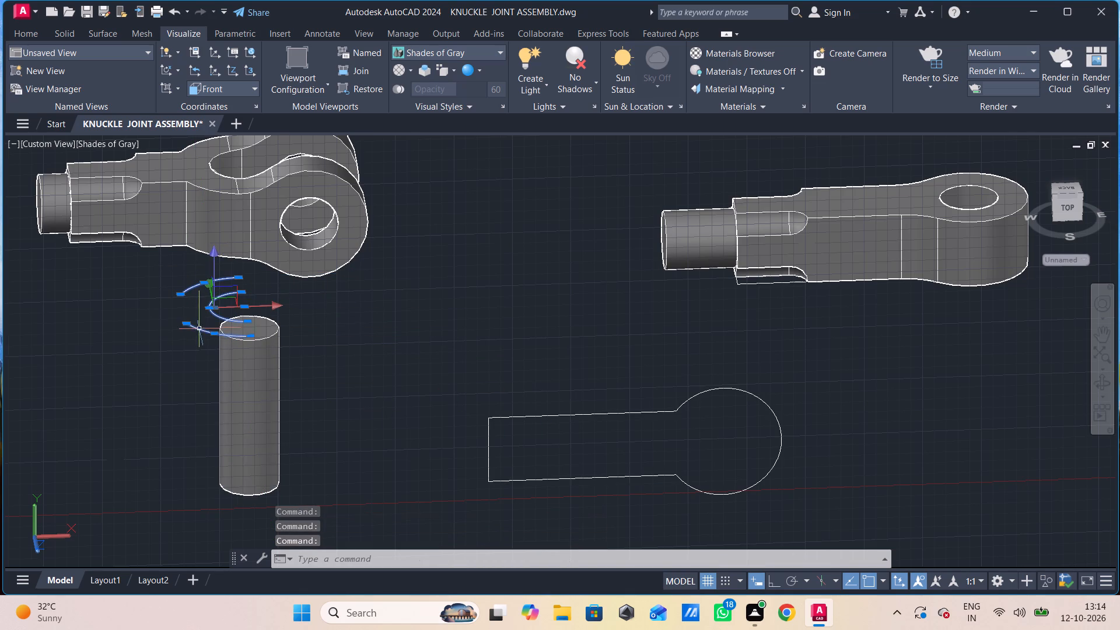
key(Delete)
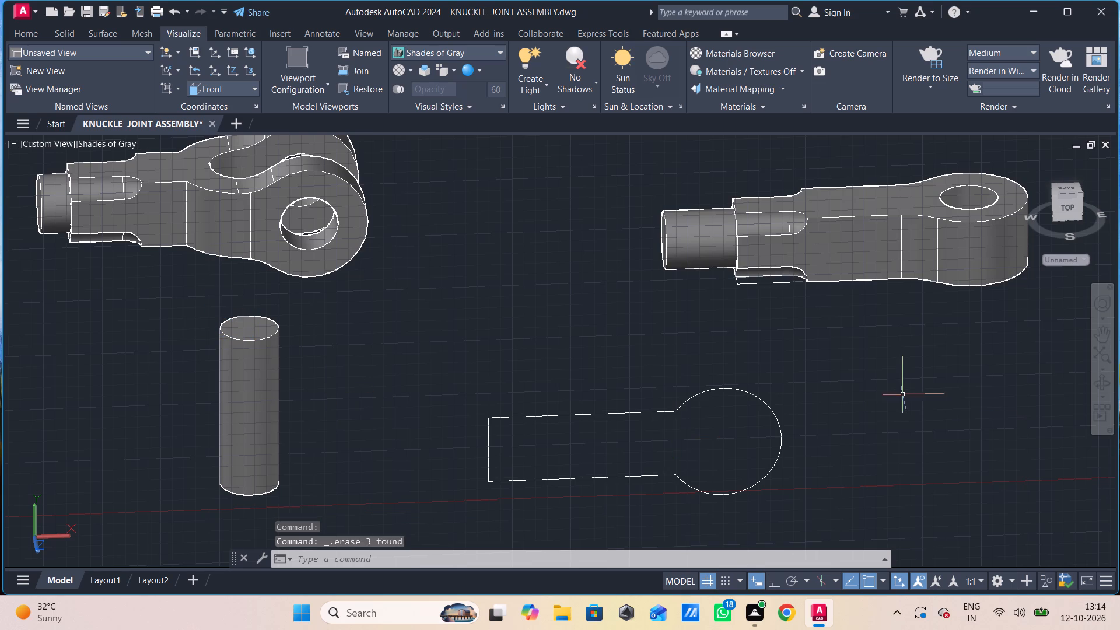
Erase the eye end's flat outline with the rectangular shank and round head.
click(855, 382)
click(356, 503)
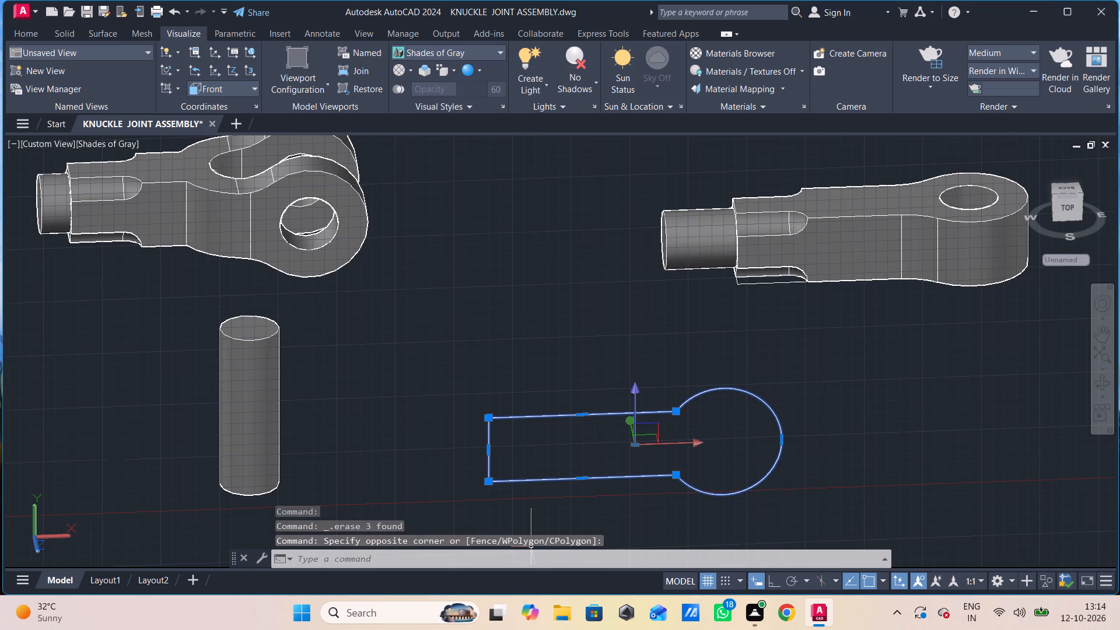
key(Delete)
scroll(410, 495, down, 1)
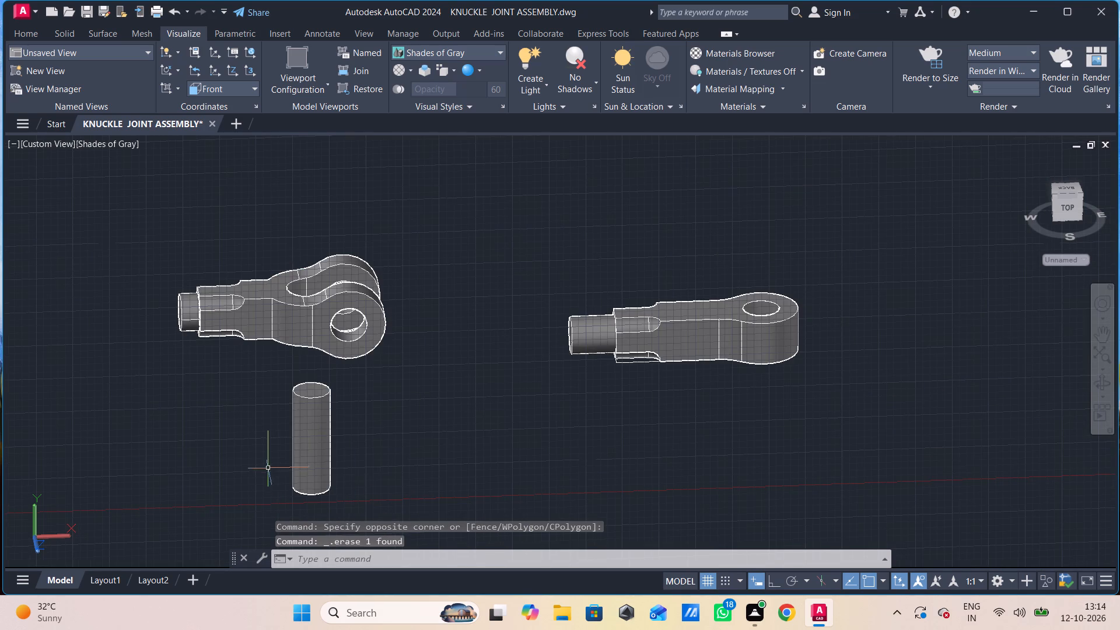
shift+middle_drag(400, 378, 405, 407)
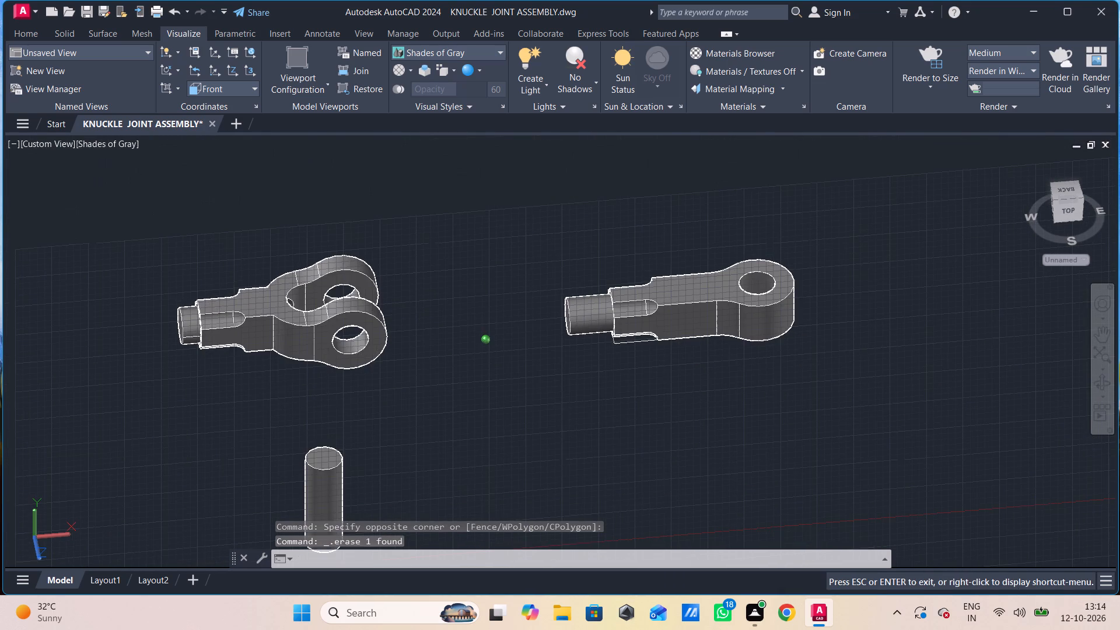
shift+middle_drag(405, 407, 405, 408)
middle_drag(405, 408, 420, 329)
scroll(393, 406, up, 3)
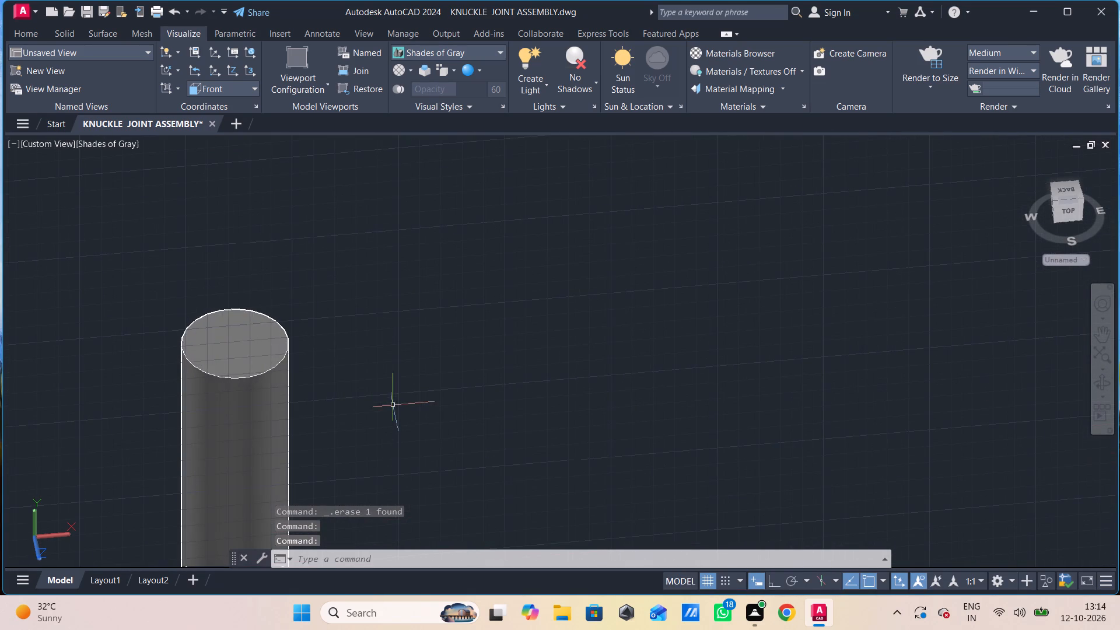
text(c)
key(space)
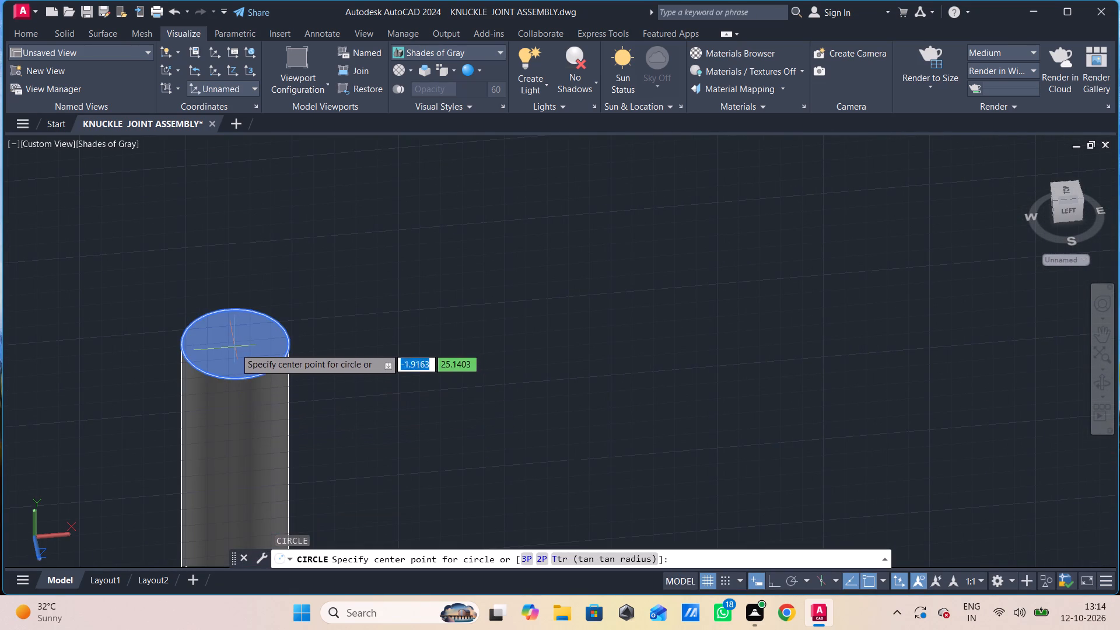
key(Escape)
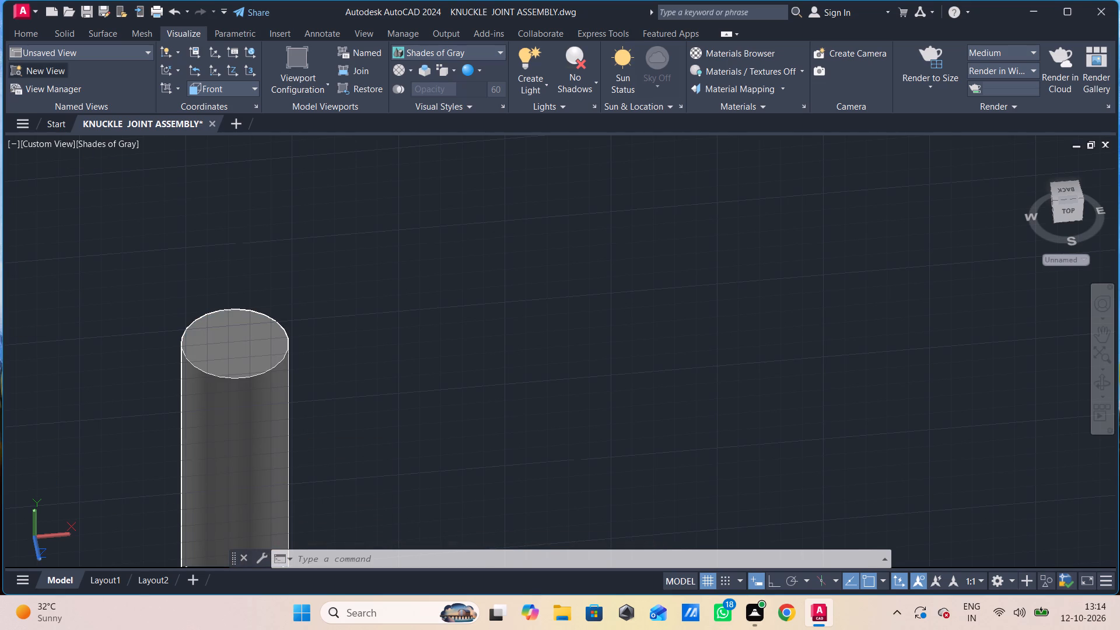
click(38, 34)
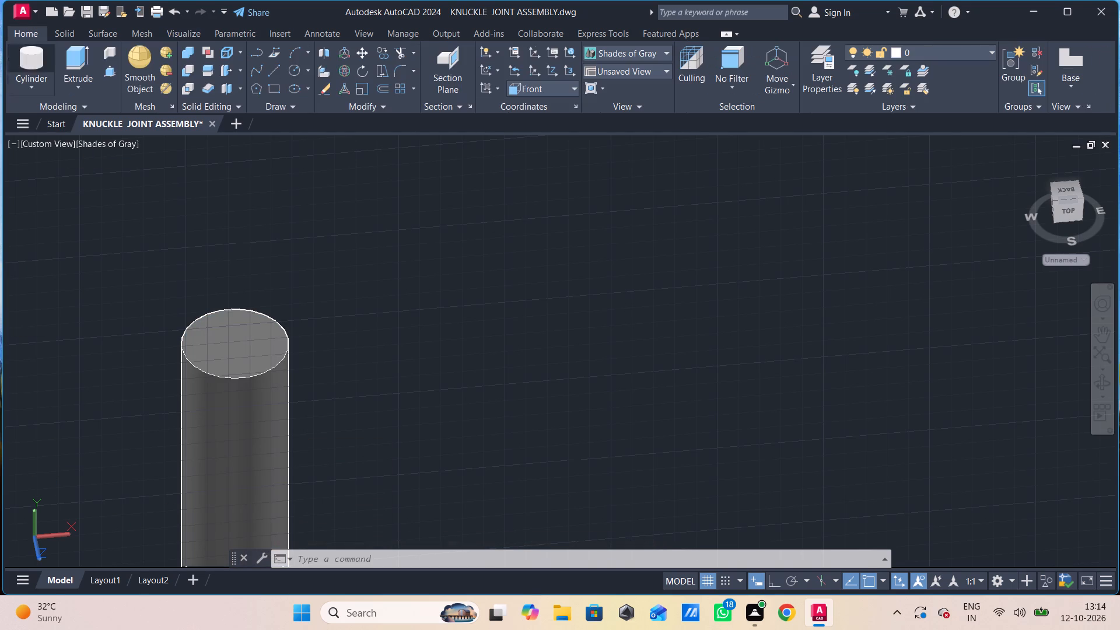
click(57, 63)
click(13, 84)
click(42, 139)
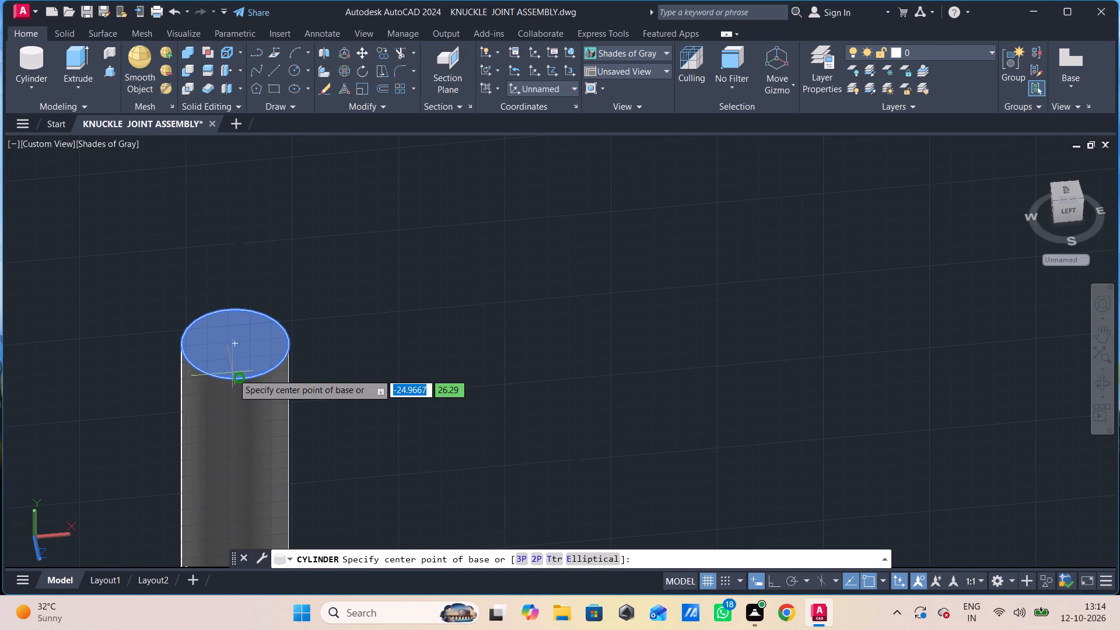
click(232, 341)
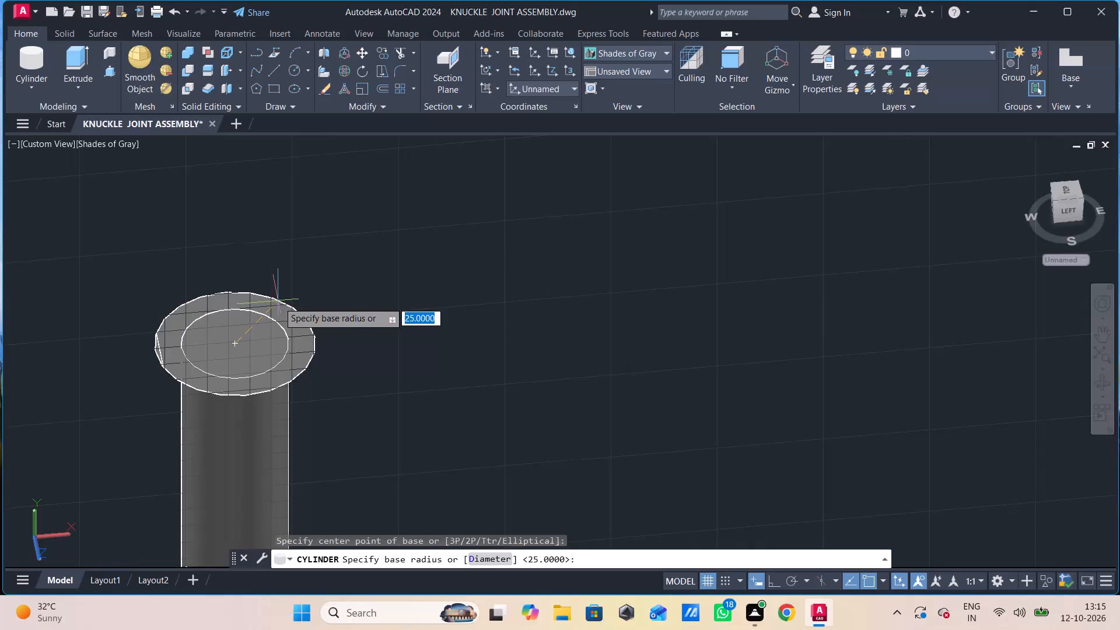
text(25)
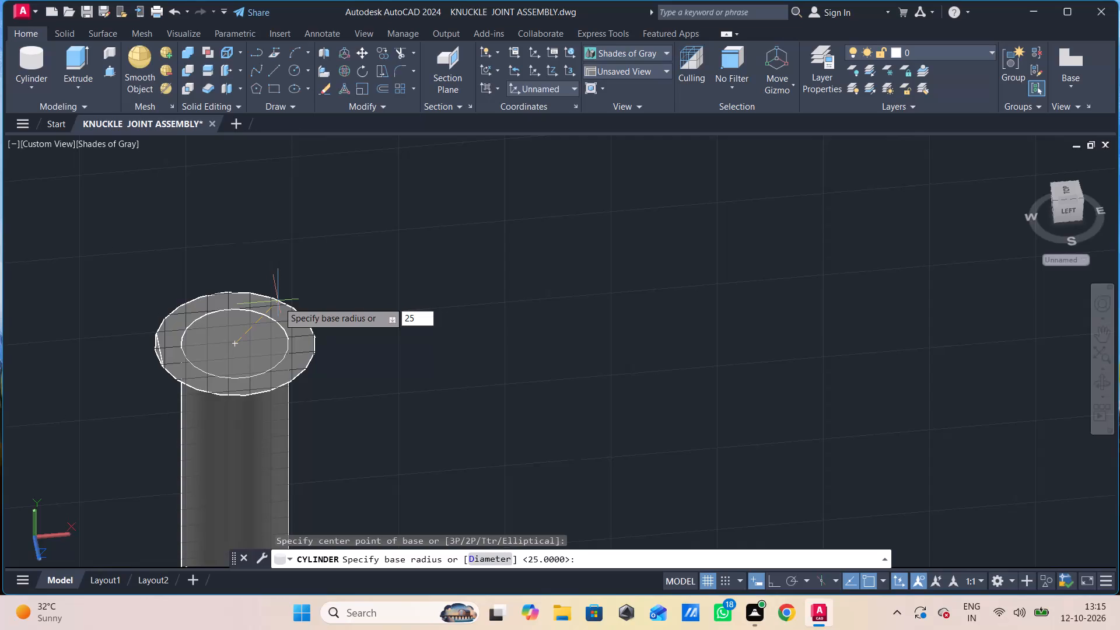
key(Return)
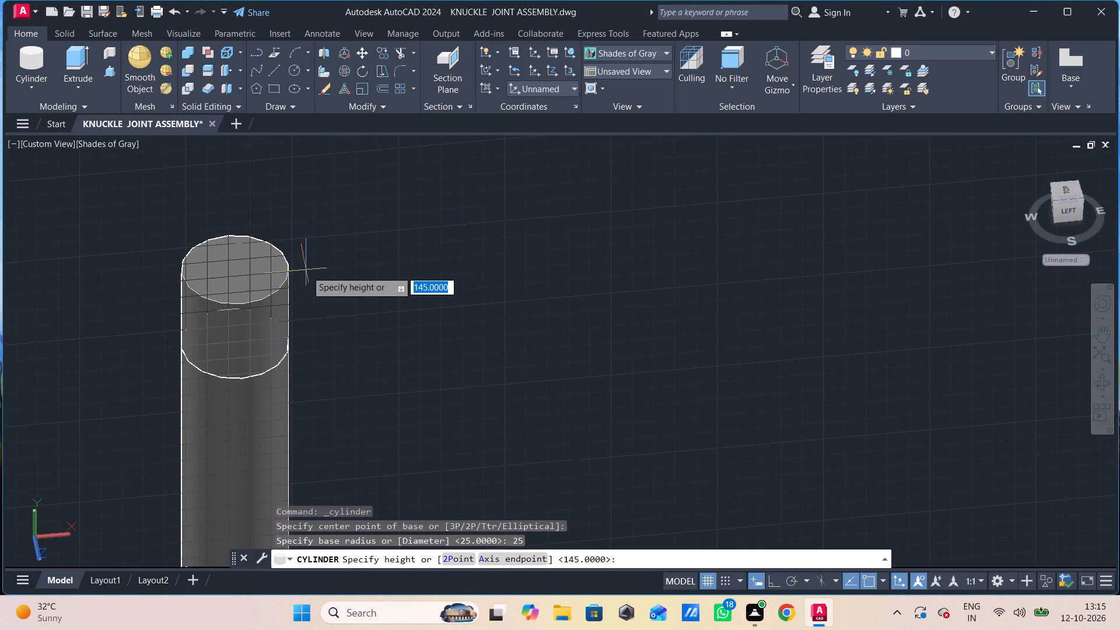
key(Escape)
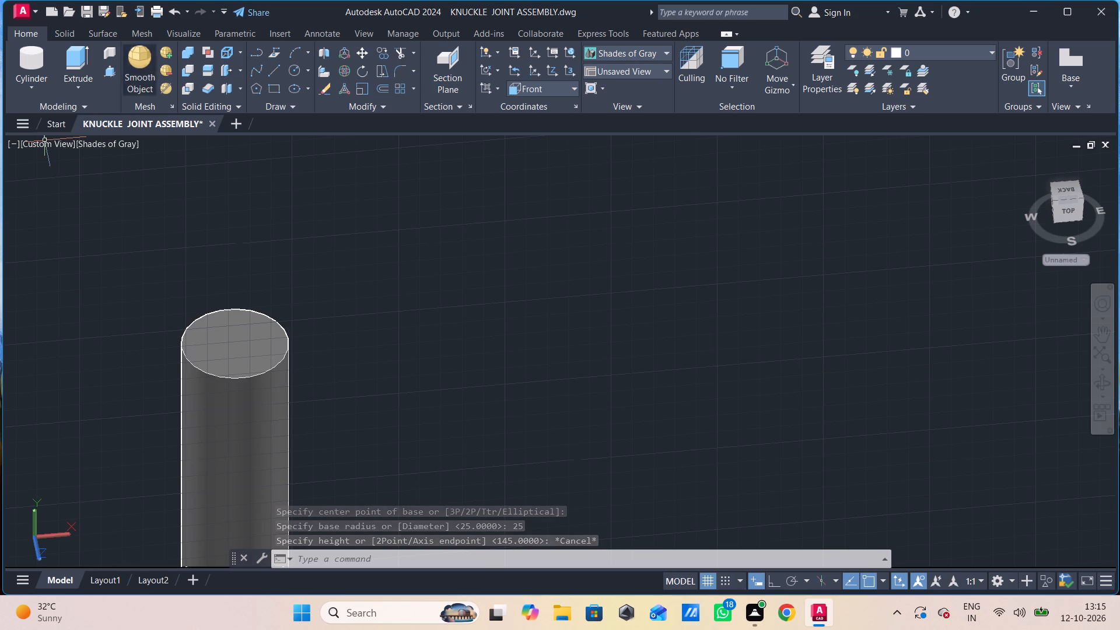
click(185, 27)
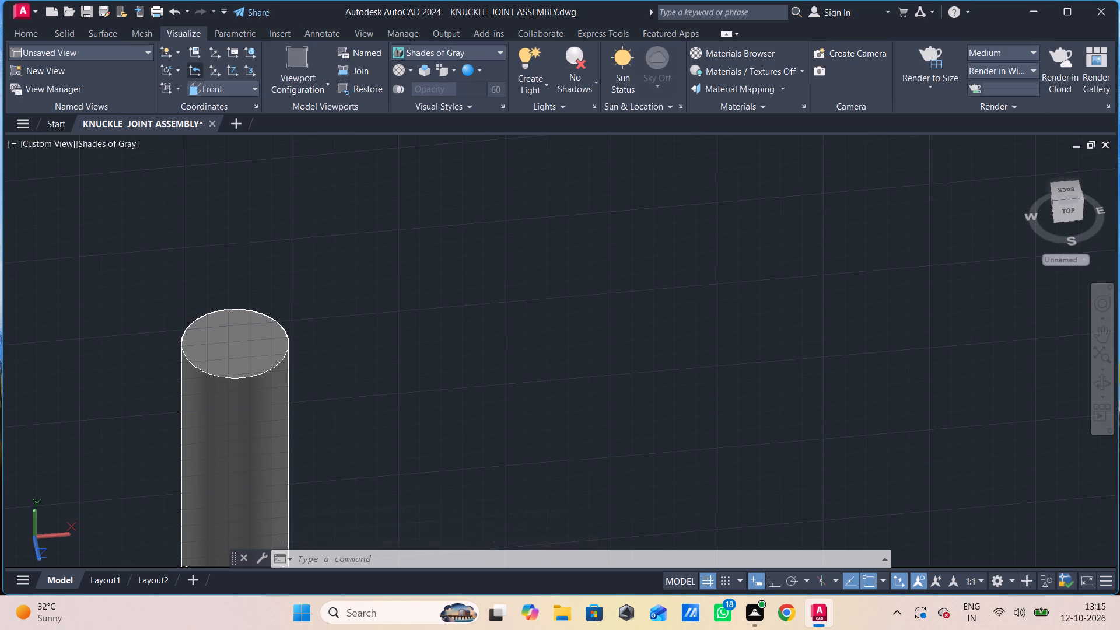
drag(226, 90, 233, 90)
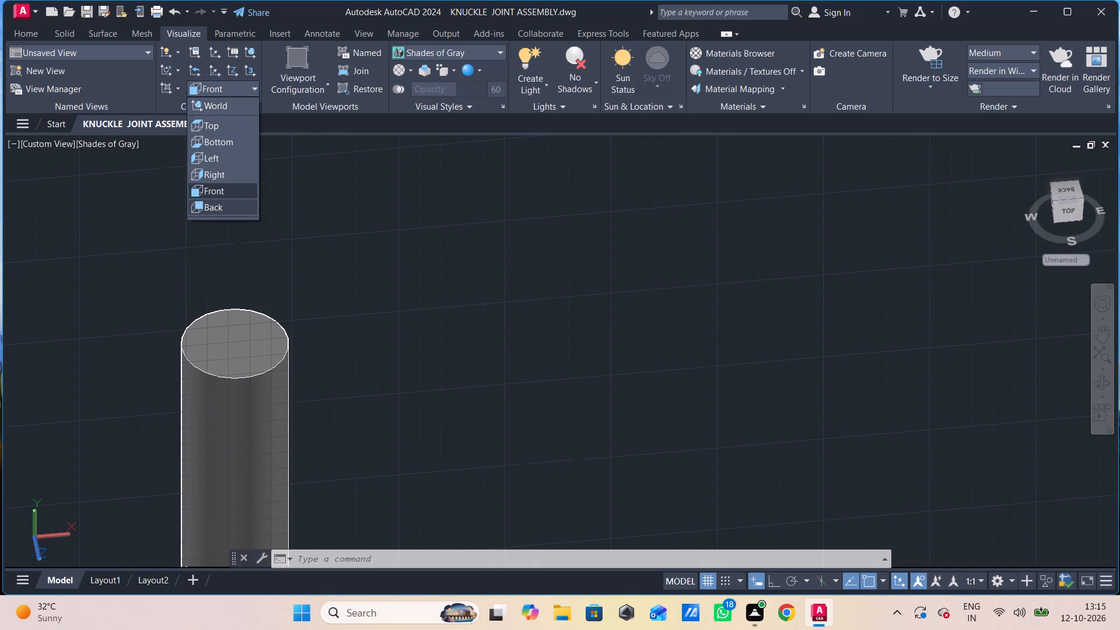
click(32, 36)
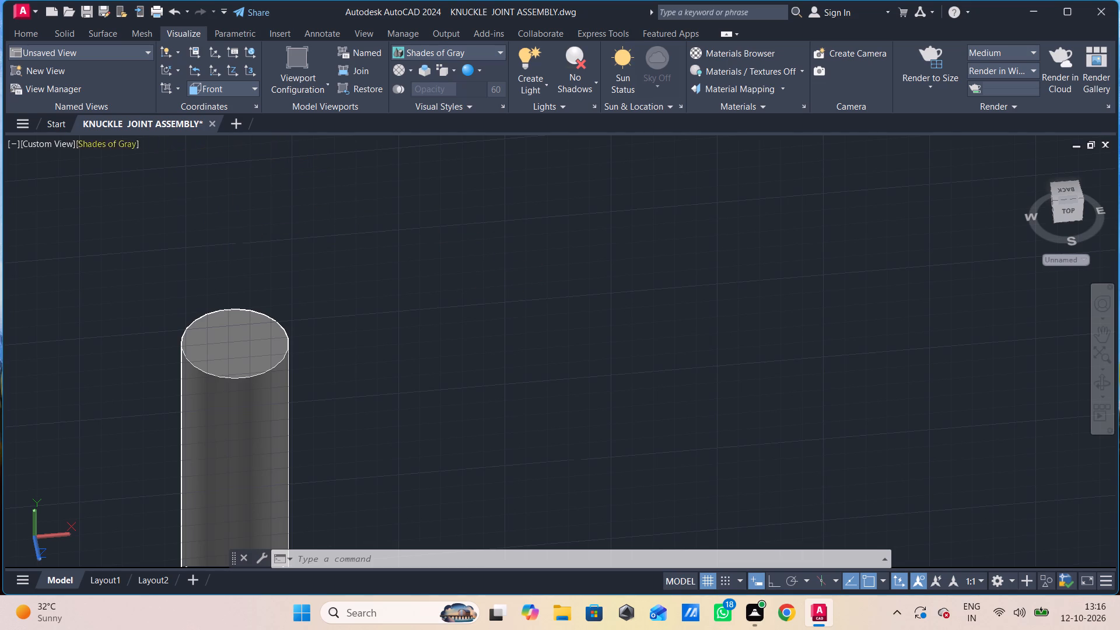
Create a cylindrical head of radius 35 and height 12 centred on the pin's top face.
click(32, 36)
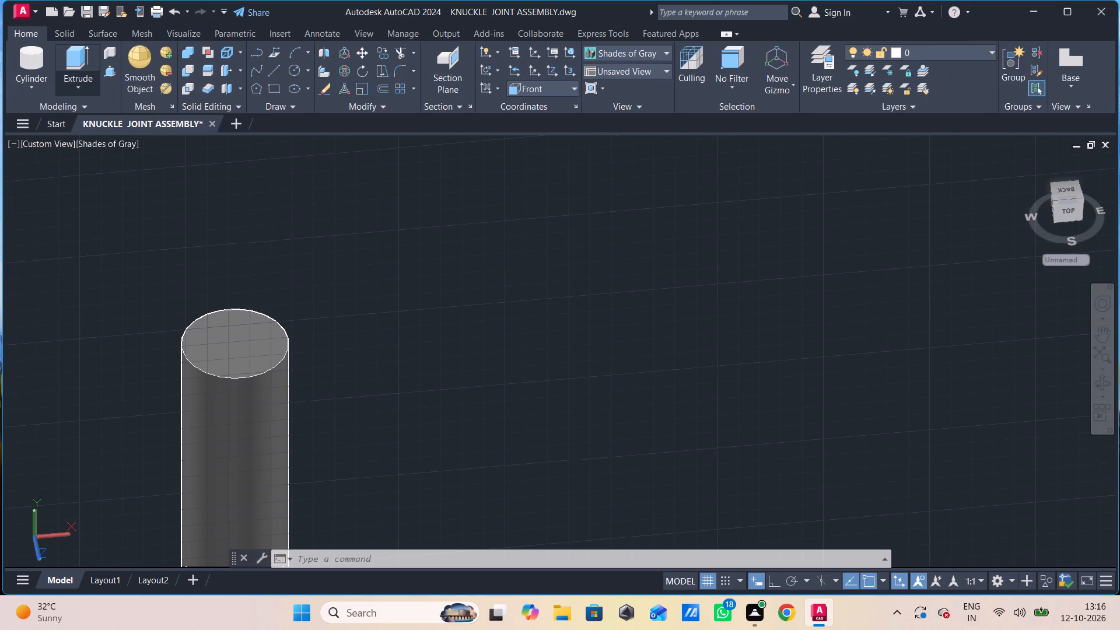
click(47, 77)
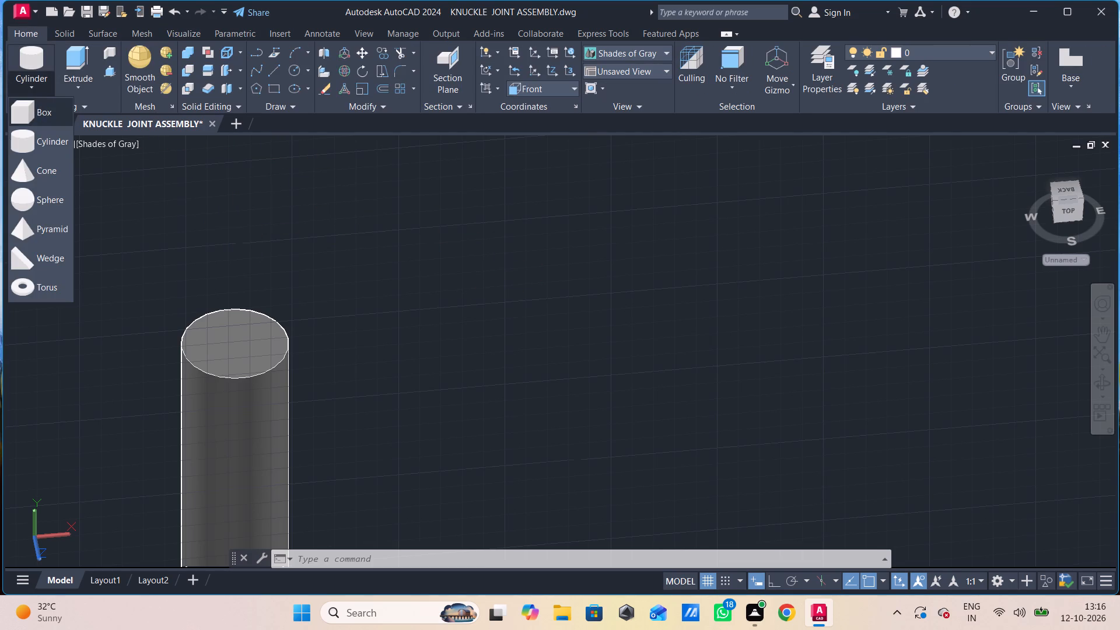
click(61, 139)
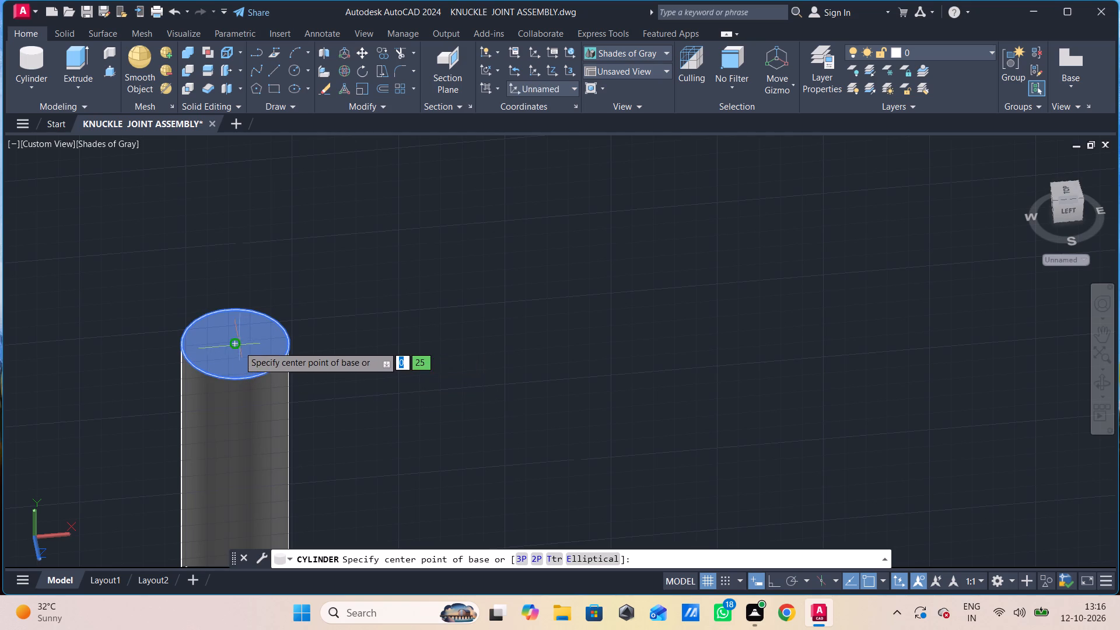
click(239, 346)
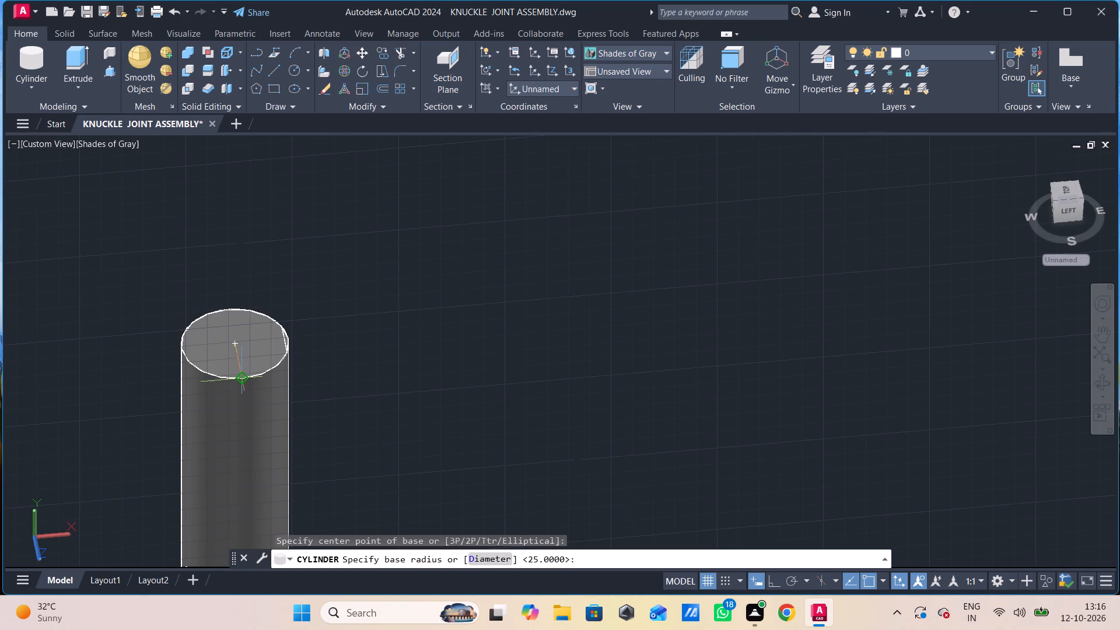
text(35)
key(Return)
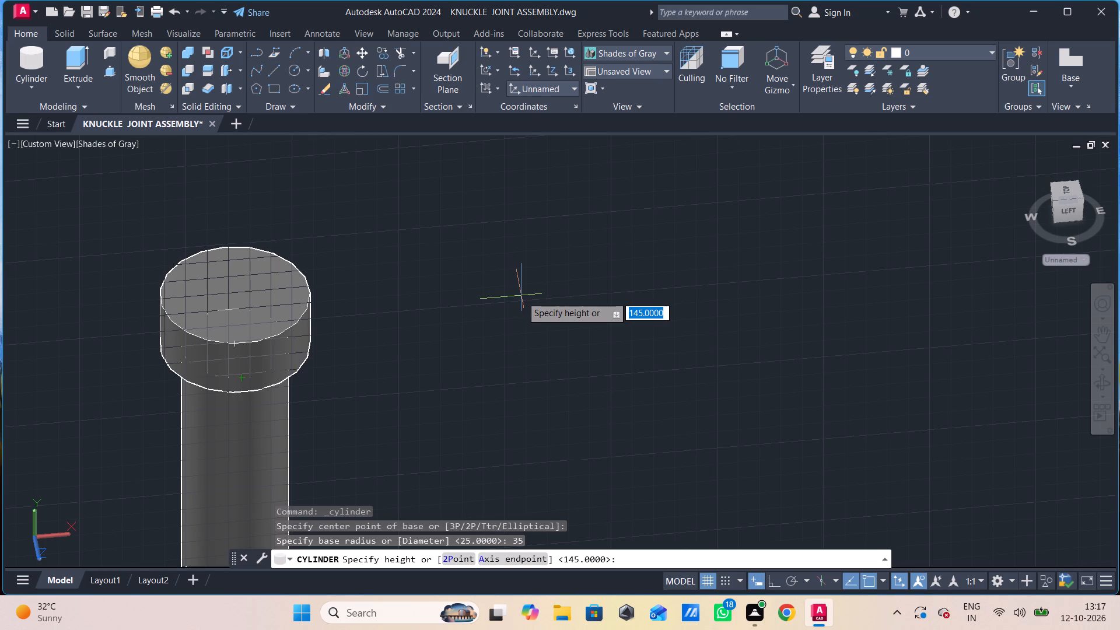
text(12)
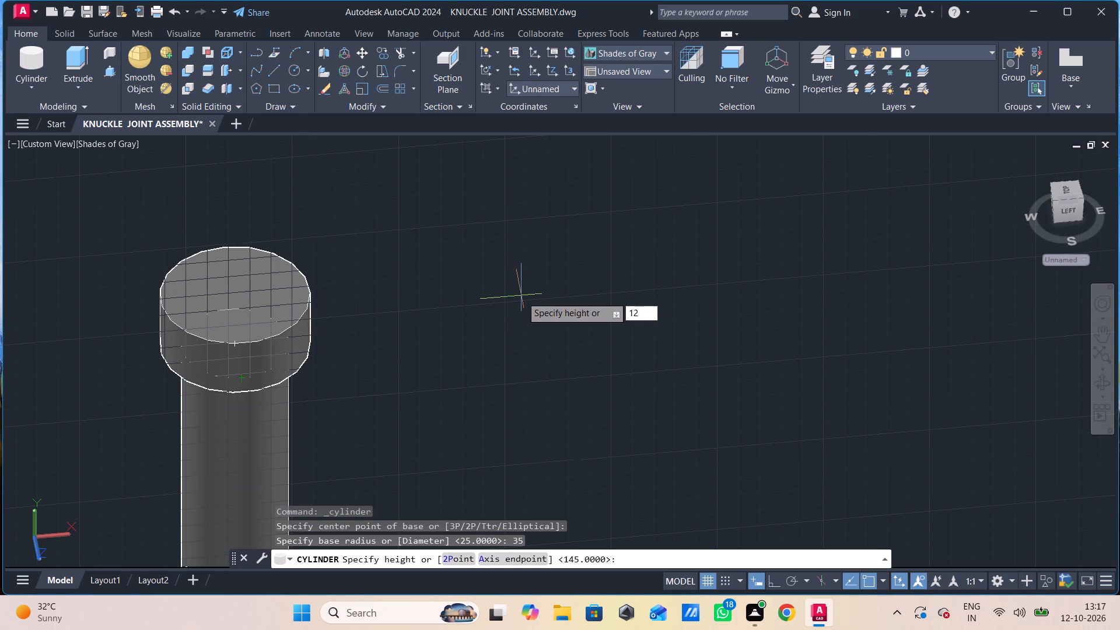
key(Return)
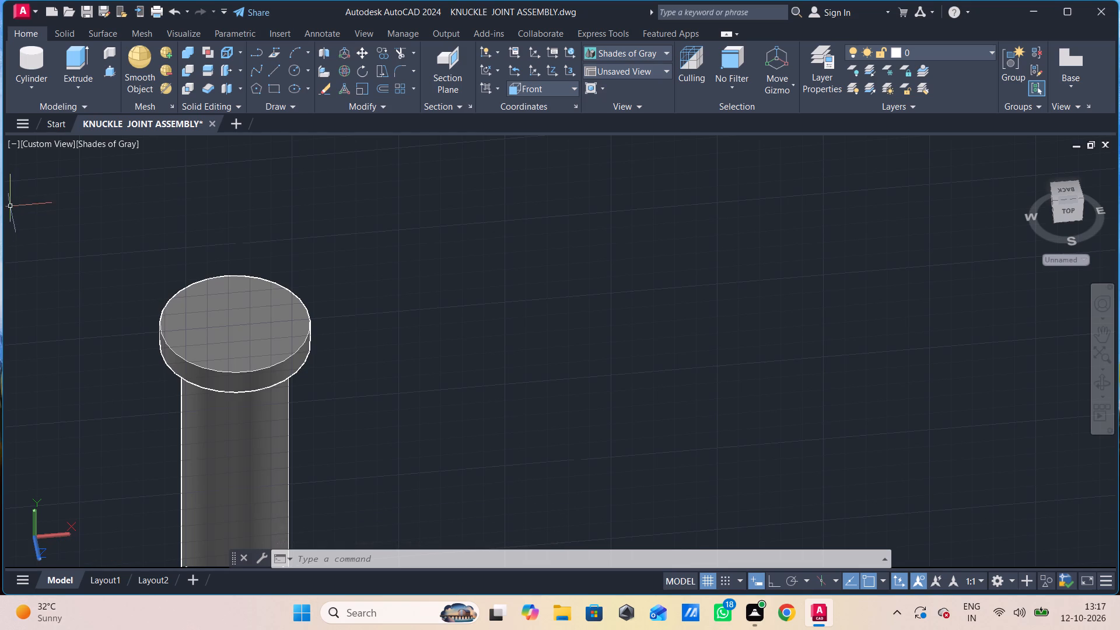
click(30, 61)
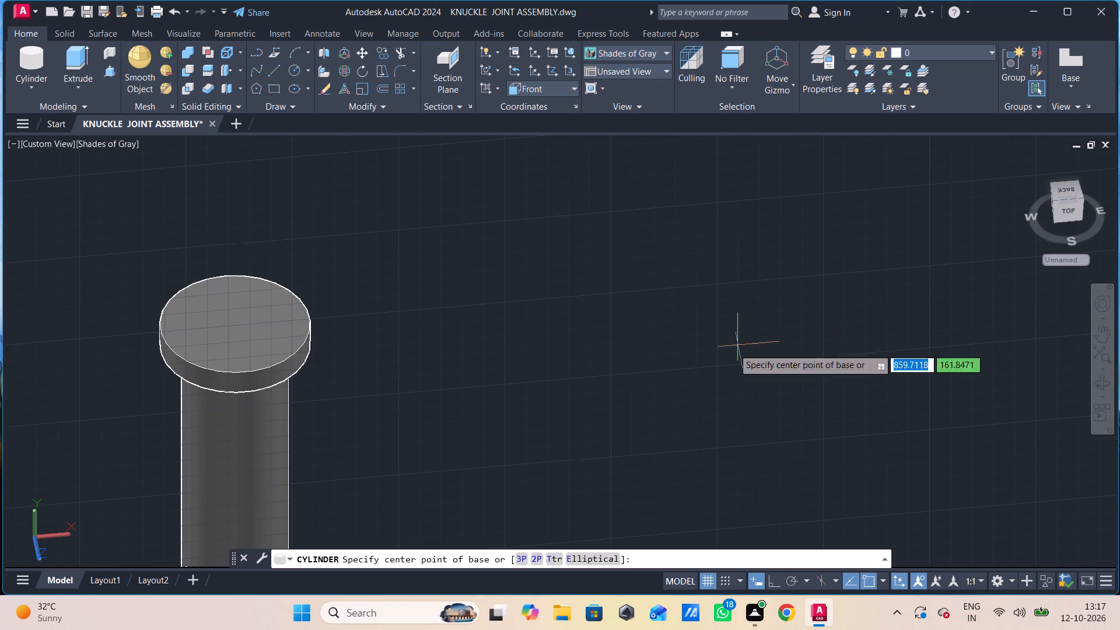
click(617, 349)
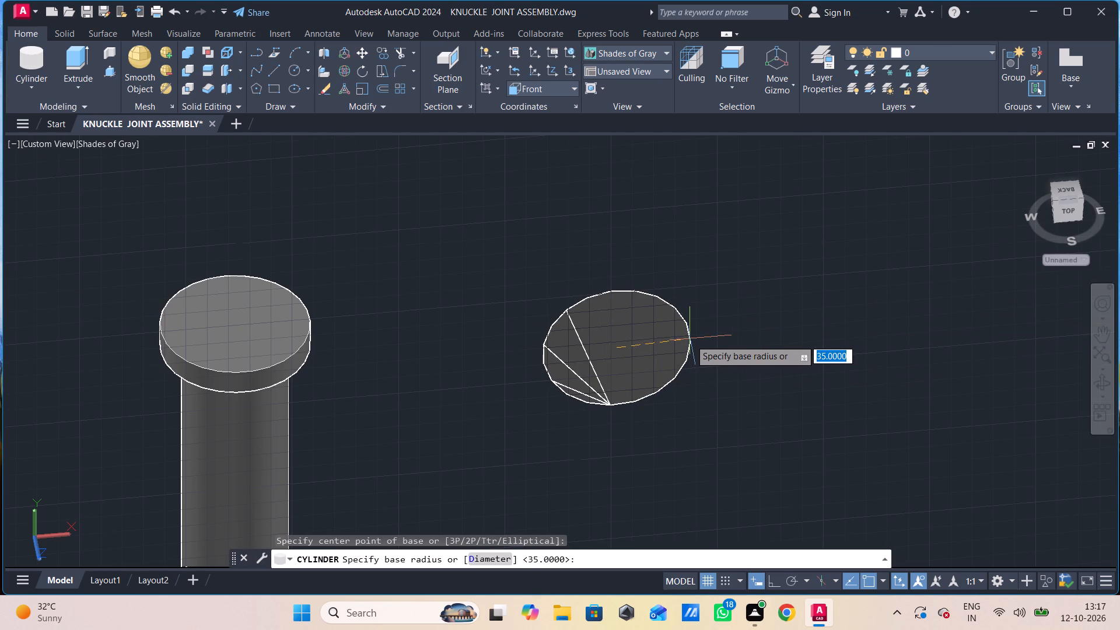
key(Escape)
Create a separate cylindrical disc of radius 35 and height 10 in the empty space beside the pin, below the eye end.
shift+middle_drag(710, 415, 711, 415)
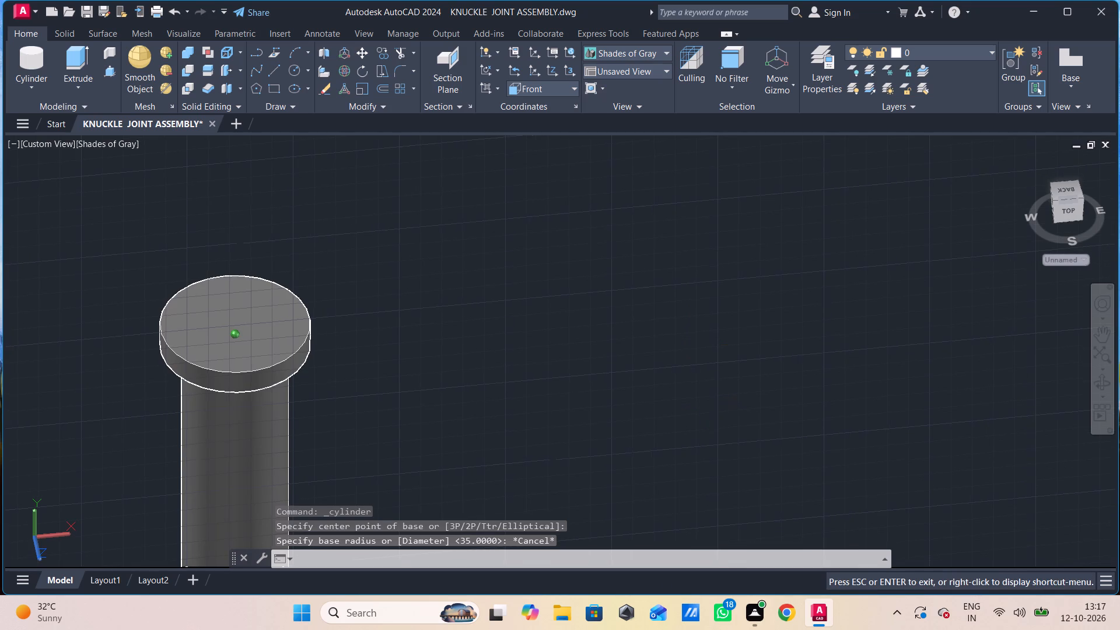
shift+middle_drag(711, 415, 716, 387)
scroll(716, 387, down, 1)
middle_drag(717, 387, 681, 324)
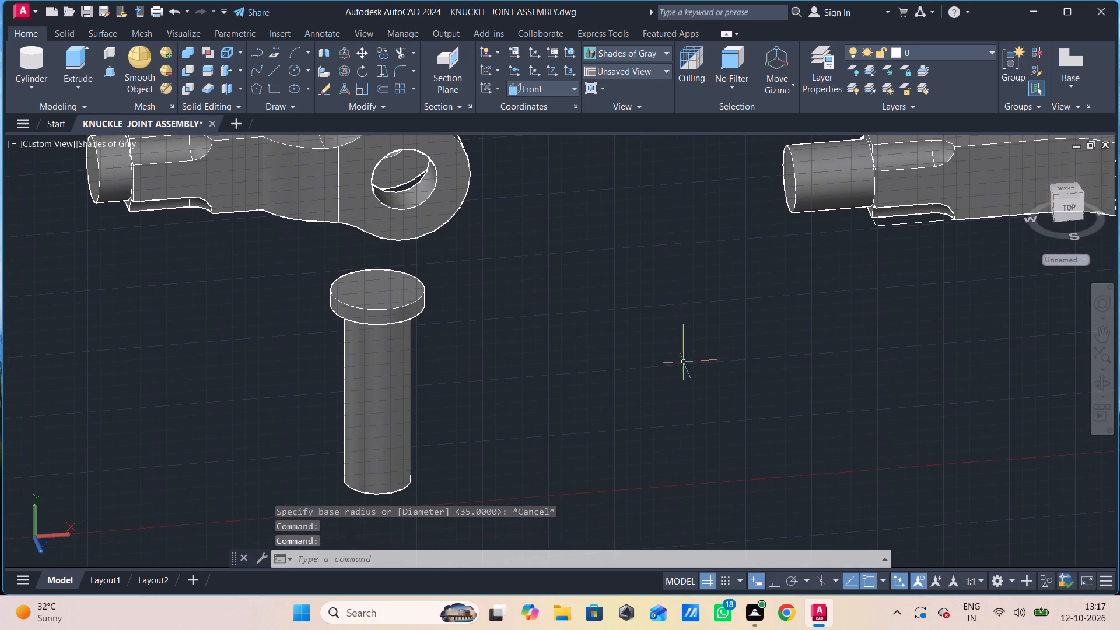
click(12, 75)
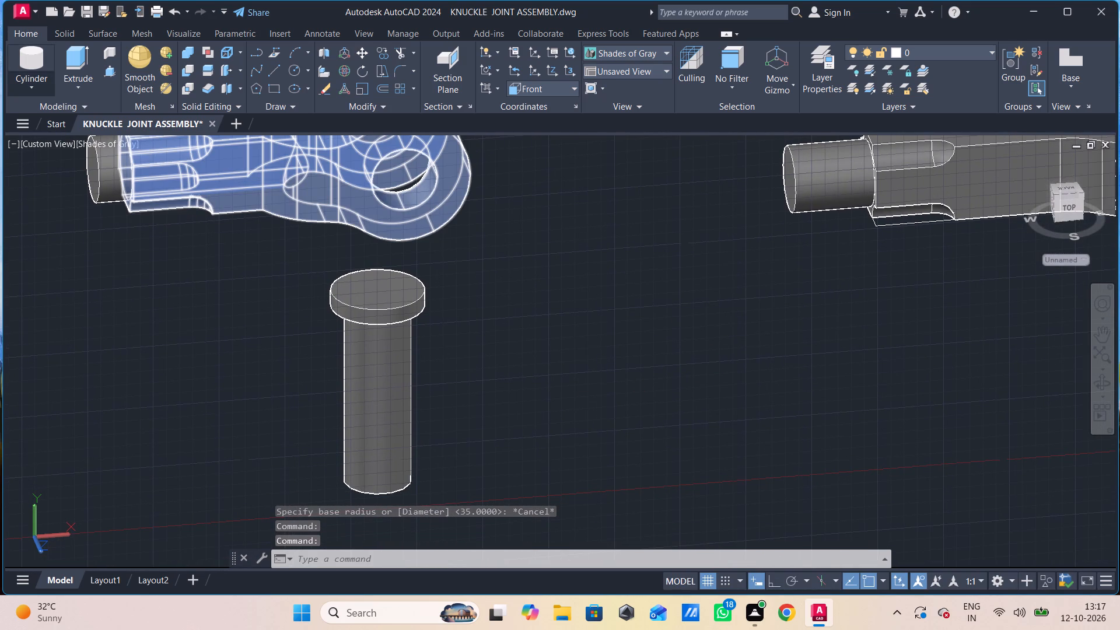
click(777, 447)
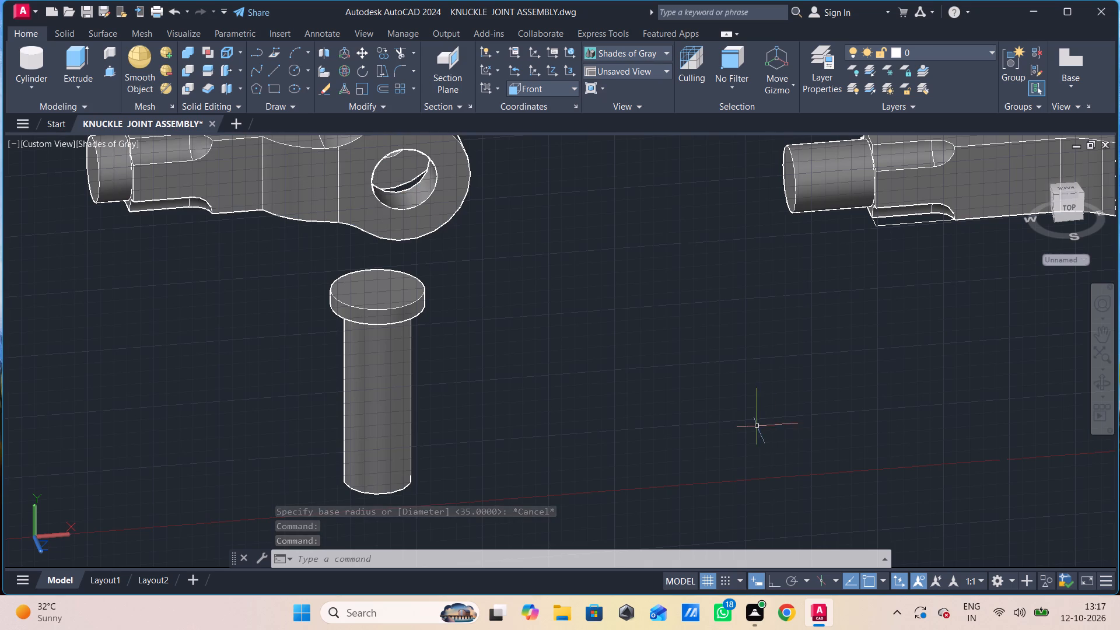
click(752, 455)
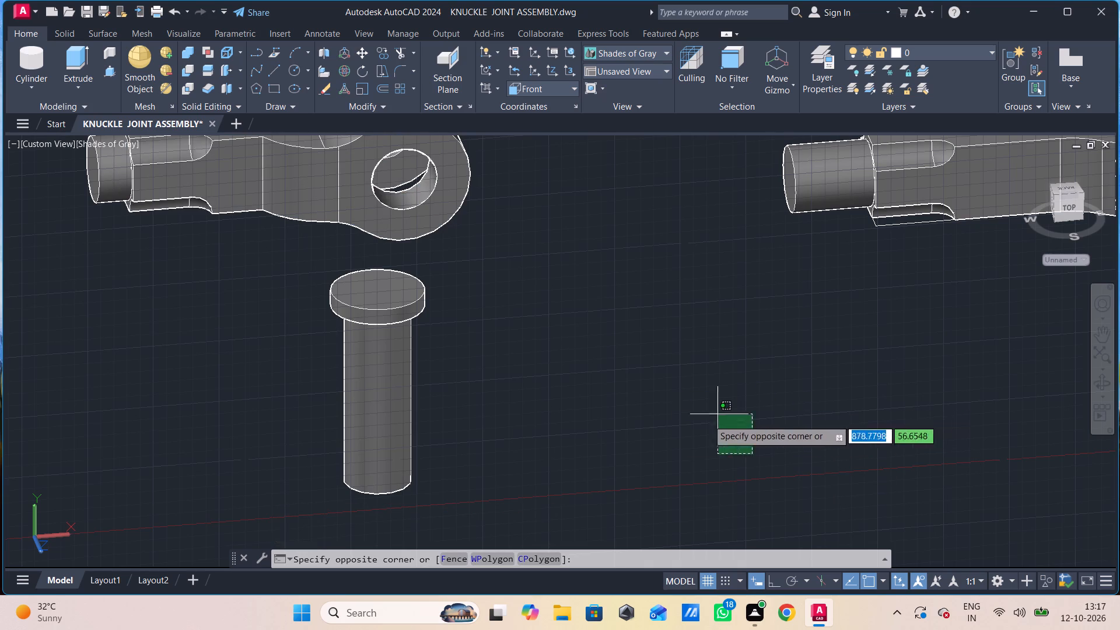
click(671, 430)
click(22, 86)
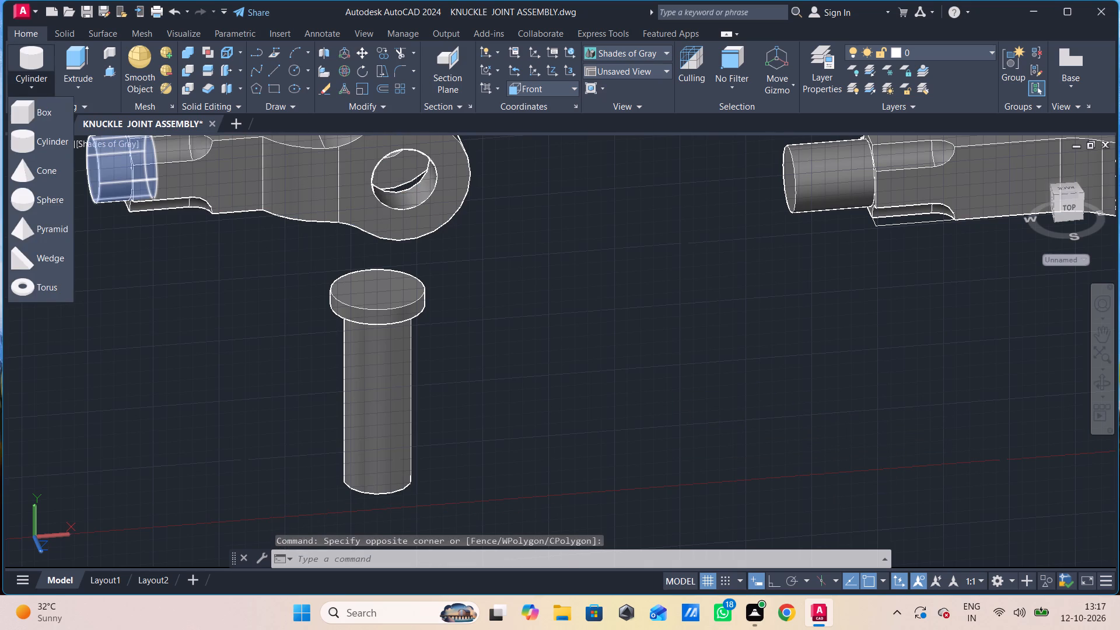
click(768, 456)
click(44, 67)
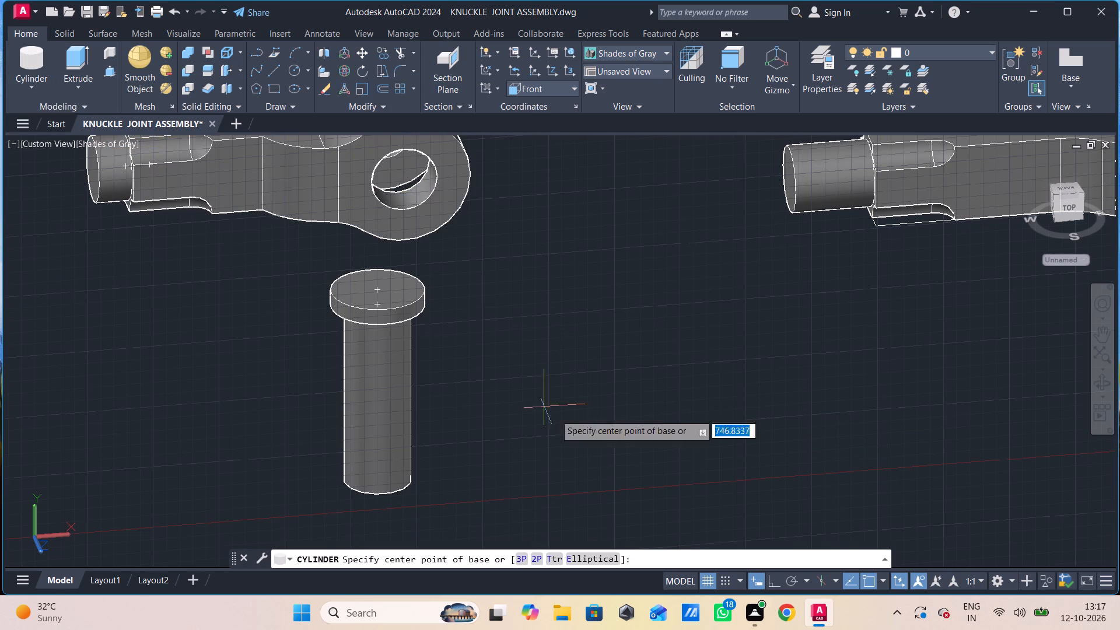
click(762, 466)
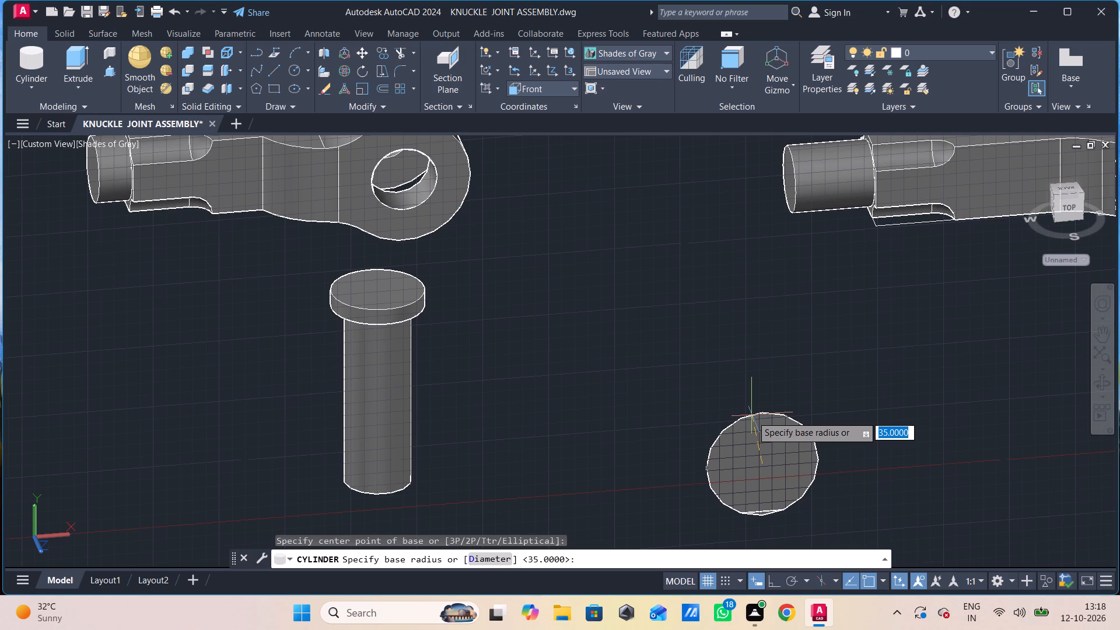
text(35)
key(Return)
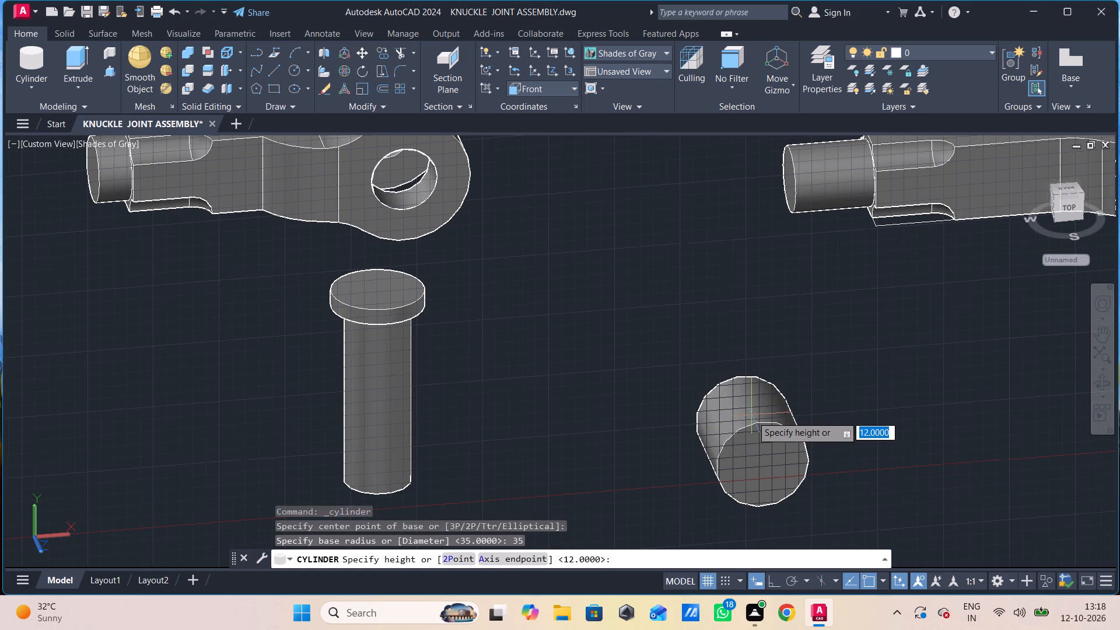
text(10)
key(Return)
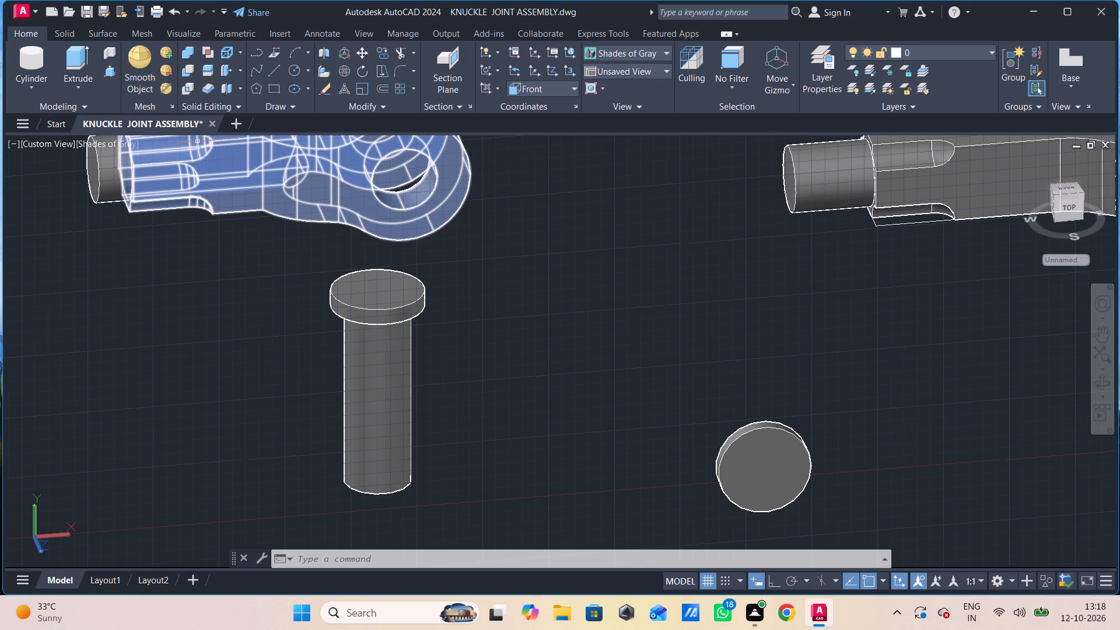
Draw a circle of radius 25 centred on the flat face of the separate disc.
key(c)
key(space)
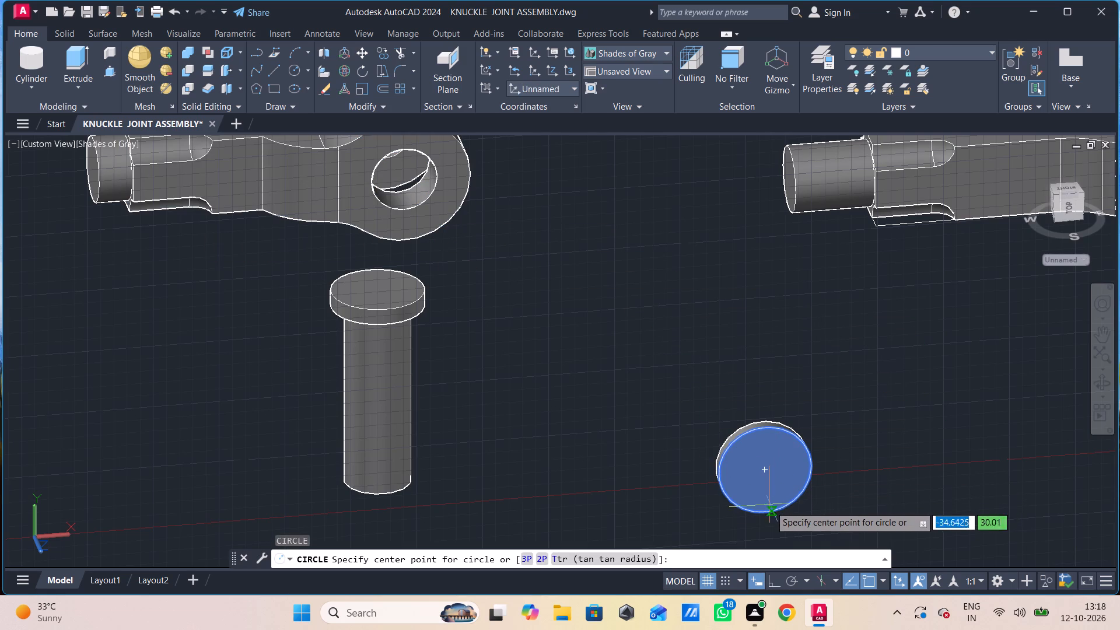
click(766, 473)
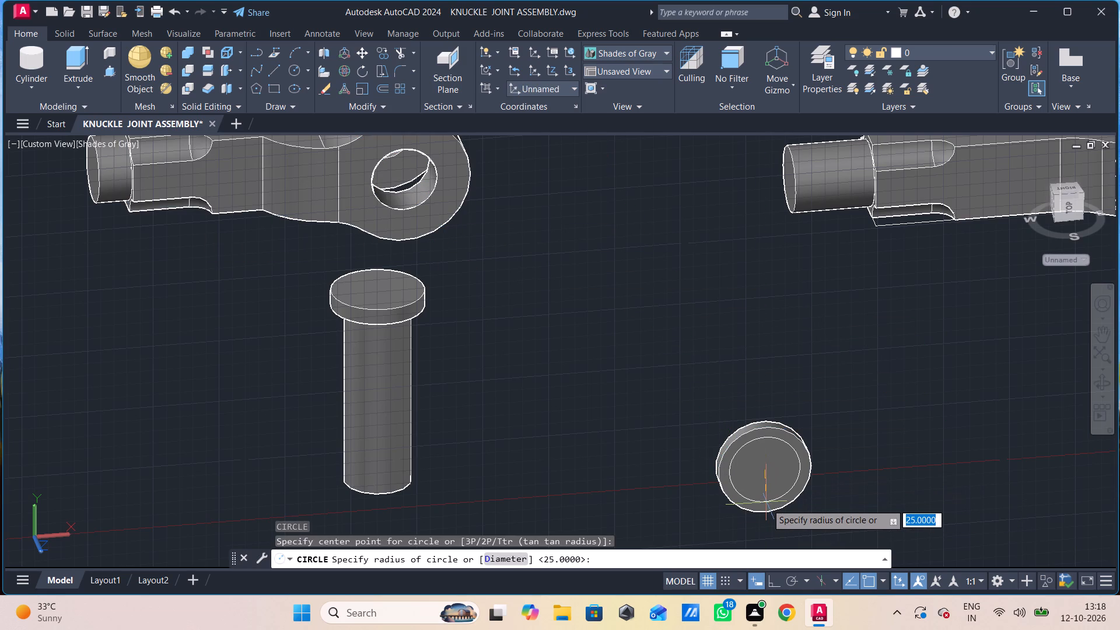
text(25)
key(Return)
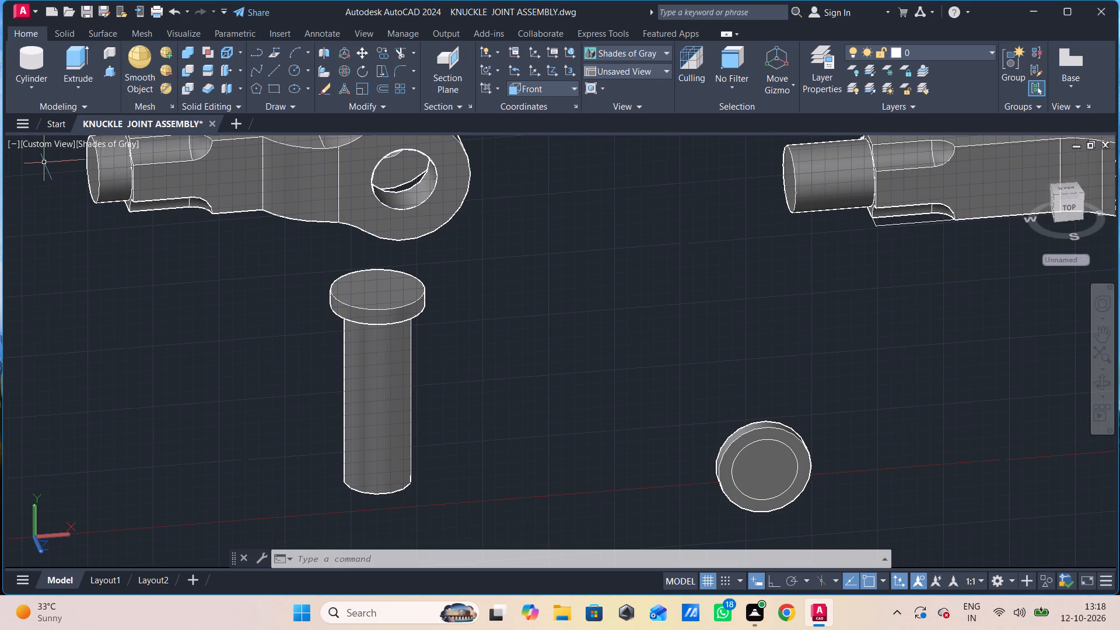
Presspull the area inside the circle through the disc to cut a central hole and form the collar ring.
click(108, 71)
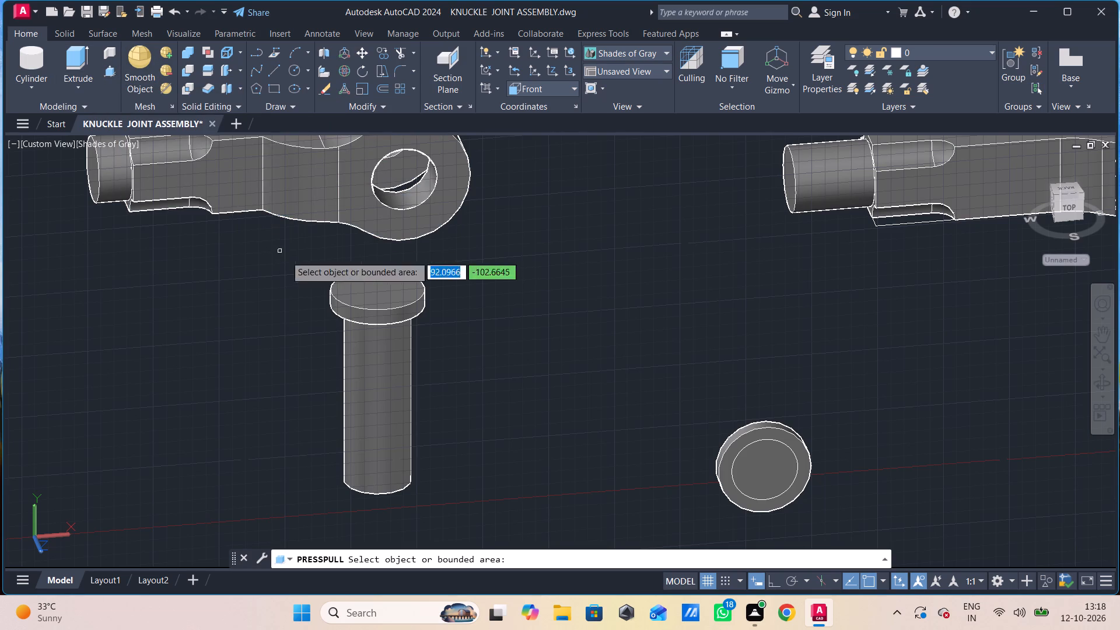
click(750, 470)
click(725, 363)
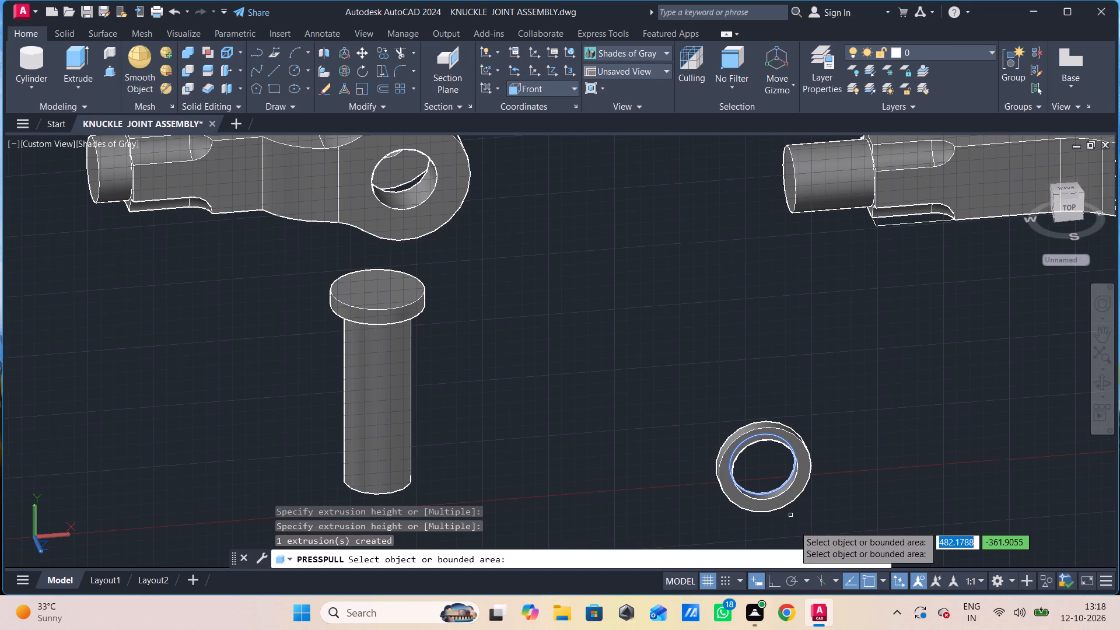
key(Escape)
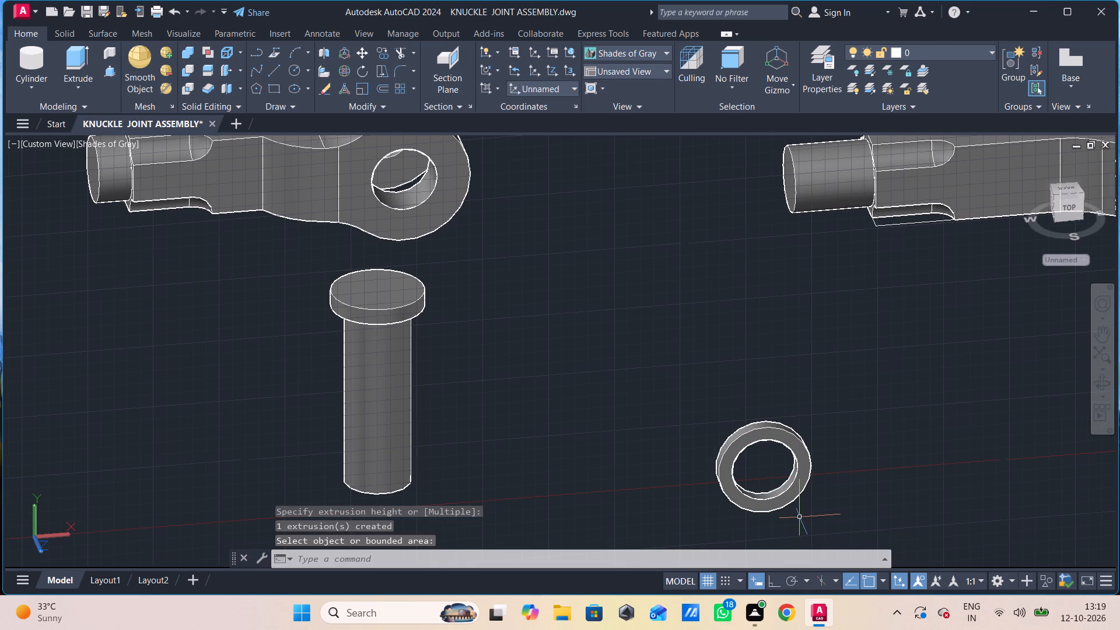
Create a freehand solid box in the empty space beyond the eye end's rounded head.
shift+middle_drag(800, 508, 796, 471)
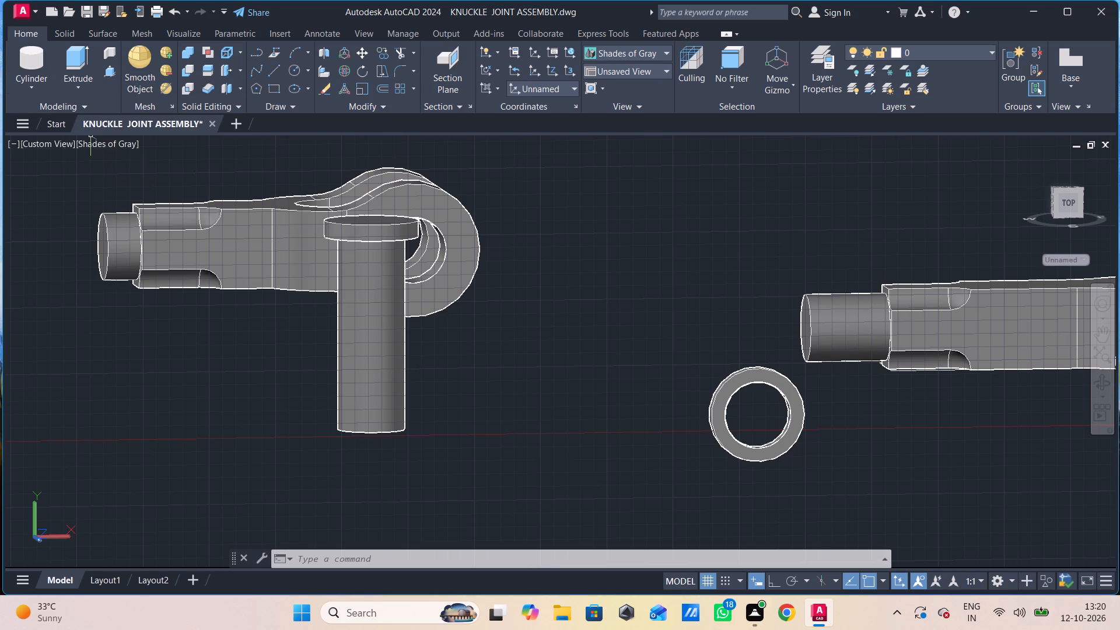
click(76, 22)
click(76, 27)
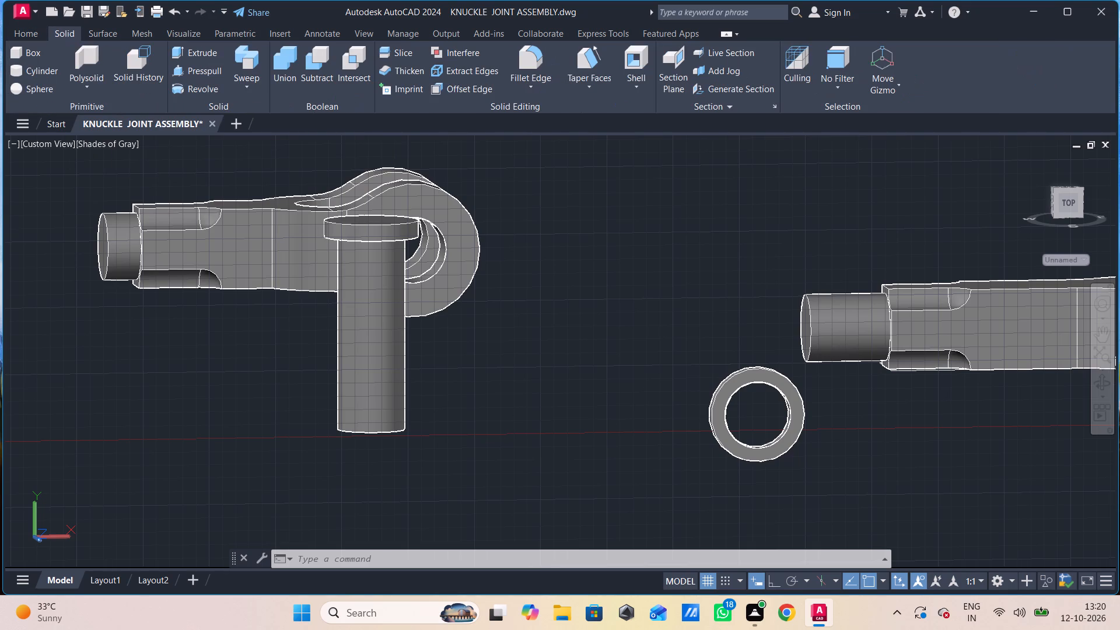
click(20, 30)
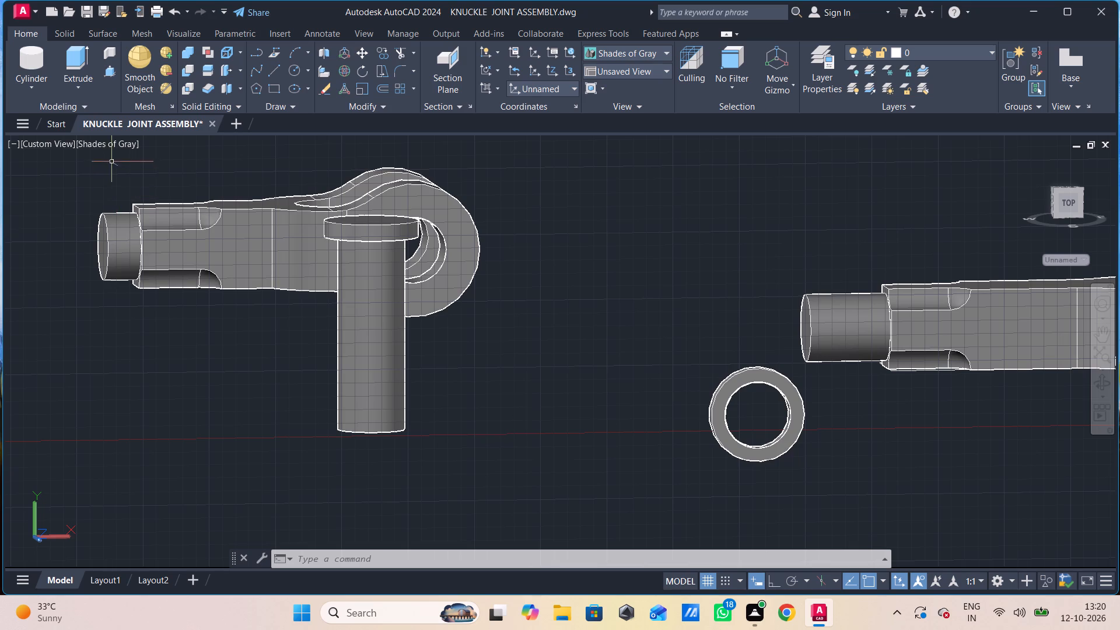
click(37, 82)
click(50, 110)
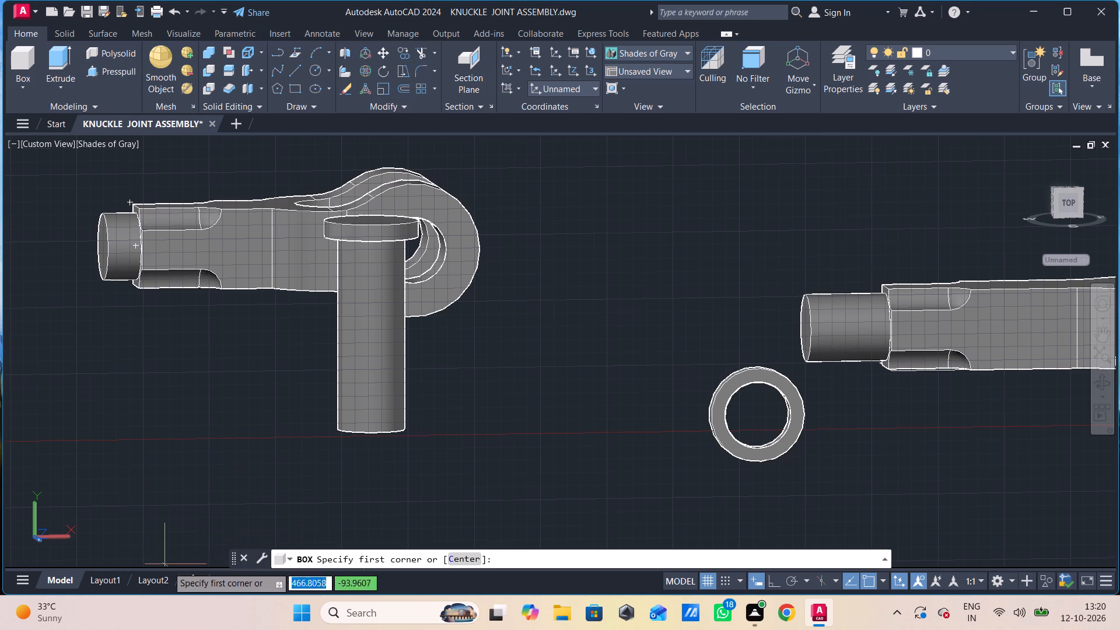
scroll(418, 419, down, 1)
middle_drag(418, 419, 339, 419)
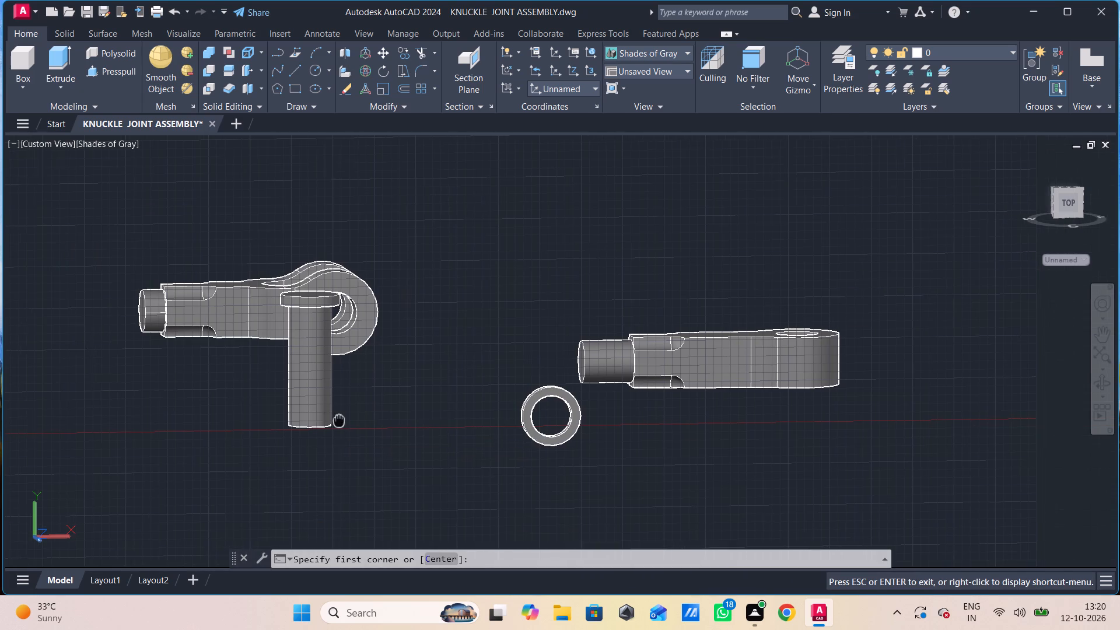
middle_drag(339, 419, 322, 423)
scroll(319, 425, down, 1)
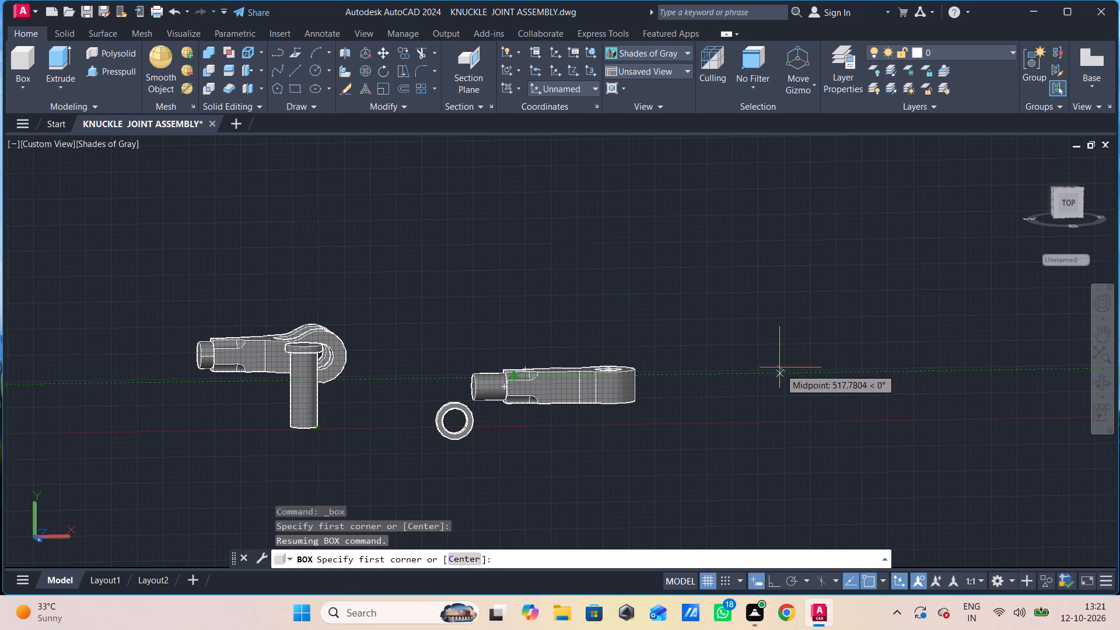
click(779, 359)
click(855, 426)
click(807, 374)
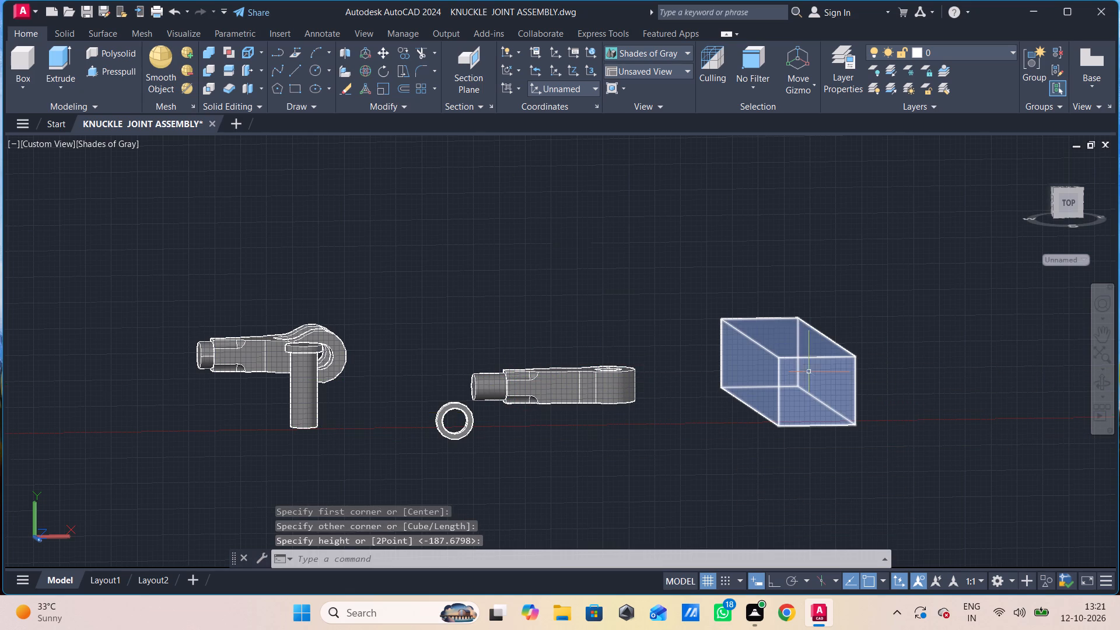
key(Escape)
Delete the freehand solid box beyond the eye end.
click(818, 363)
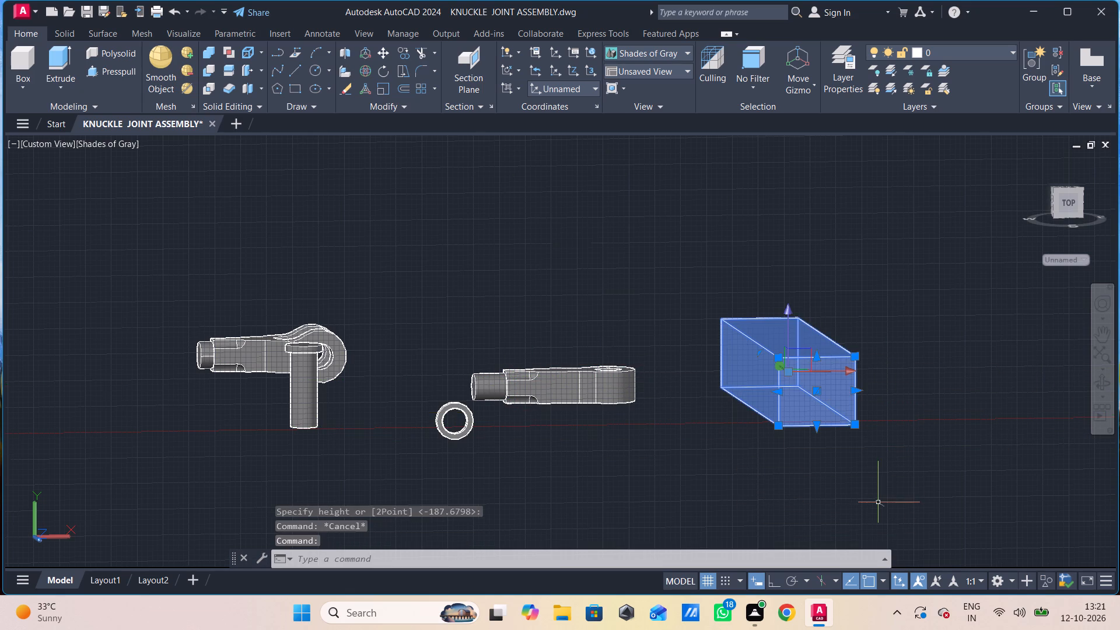
key(Pause)
key(Delete)
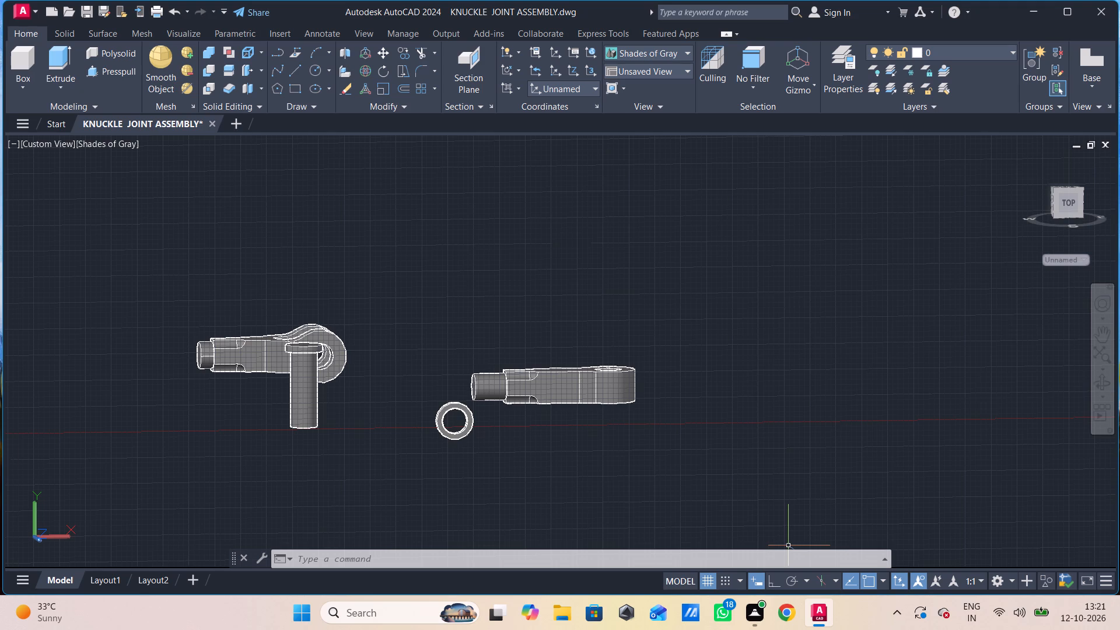
Rotate the eye end 90° in 3D about its lengthwise axis.
text(3d)
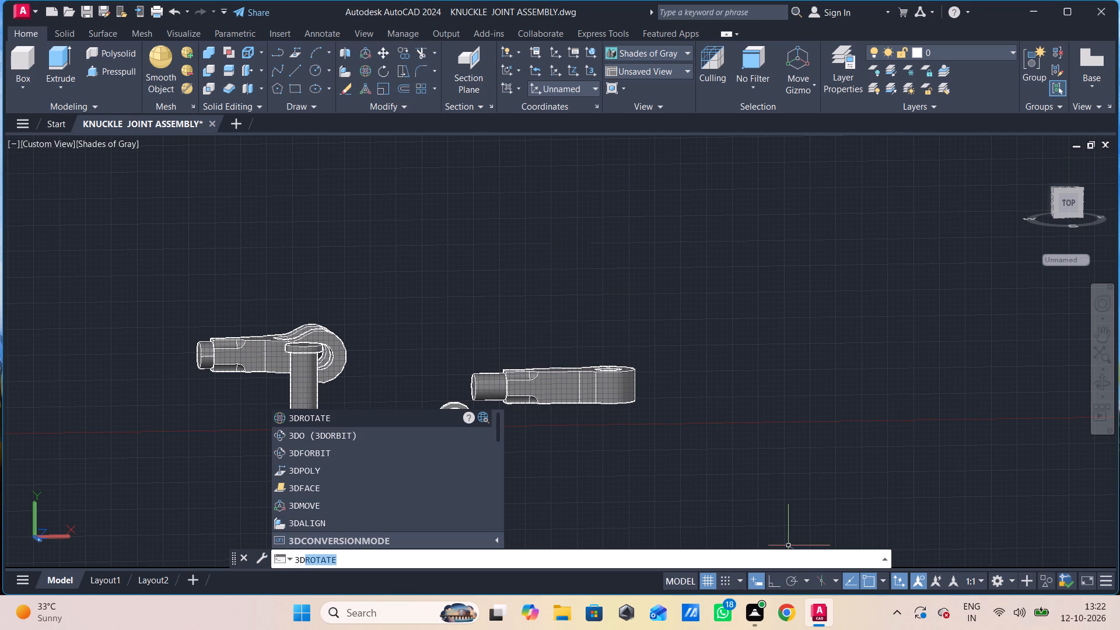
click(302, 421)
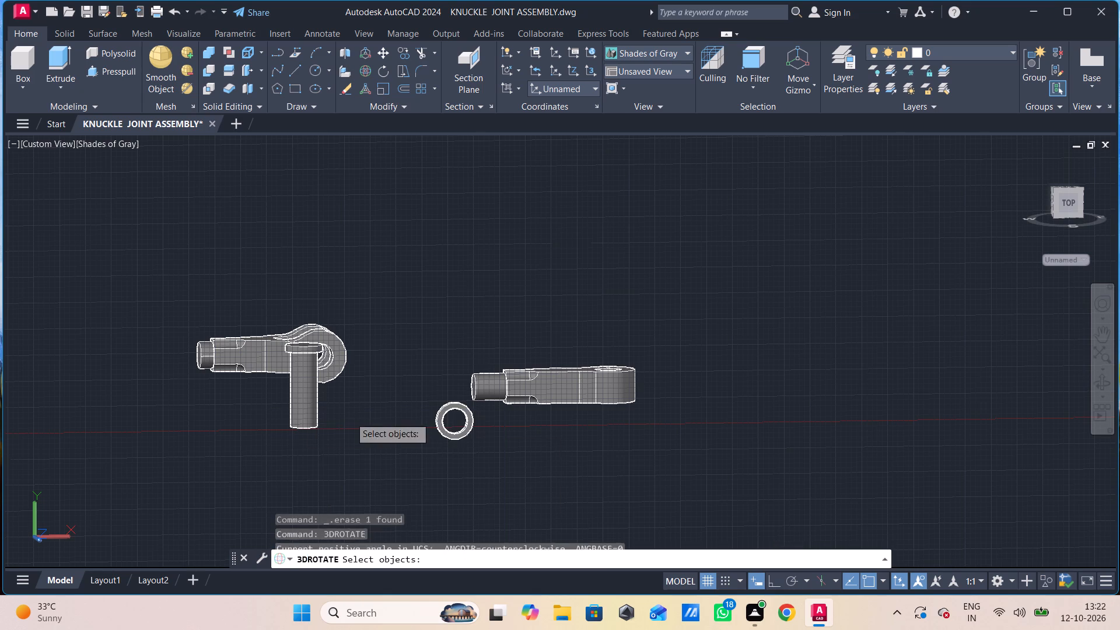
click(634, 391)
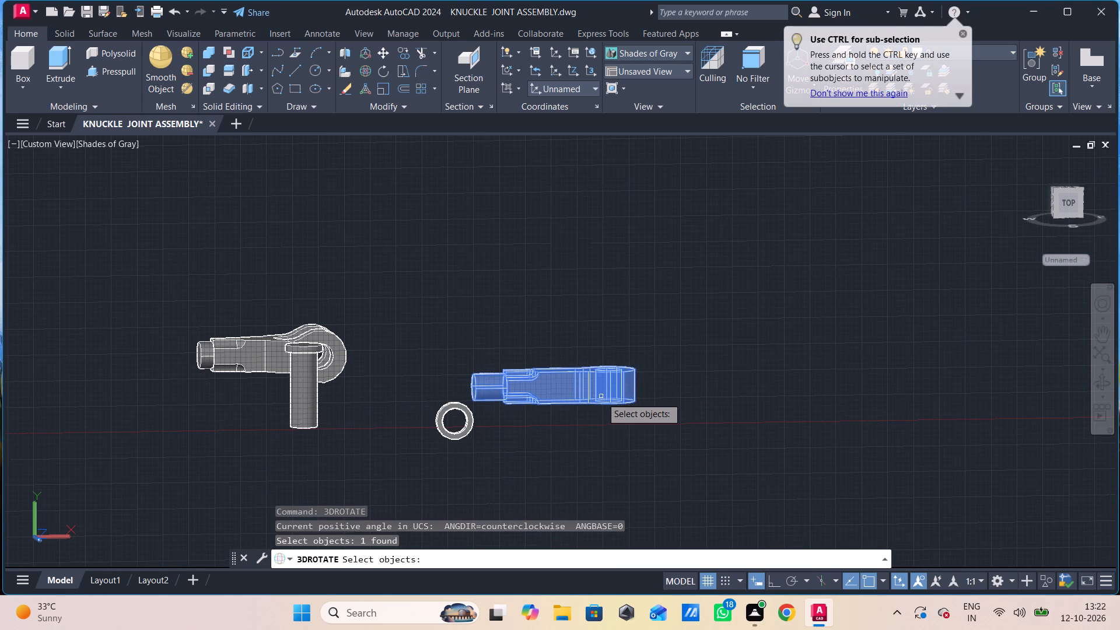
key(Return)
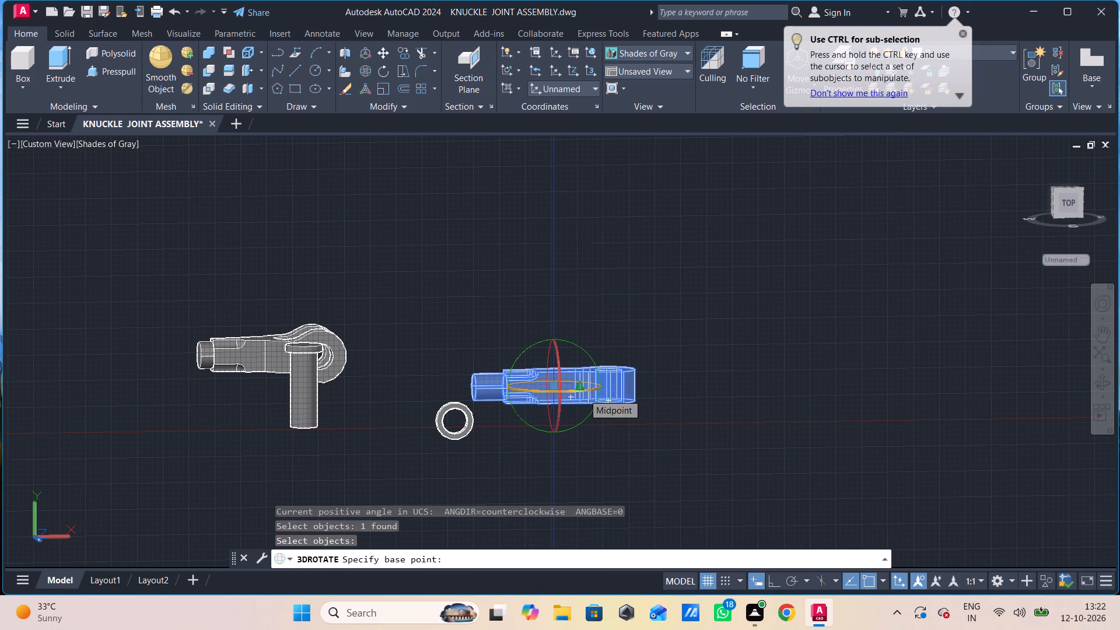
click(559, 360)
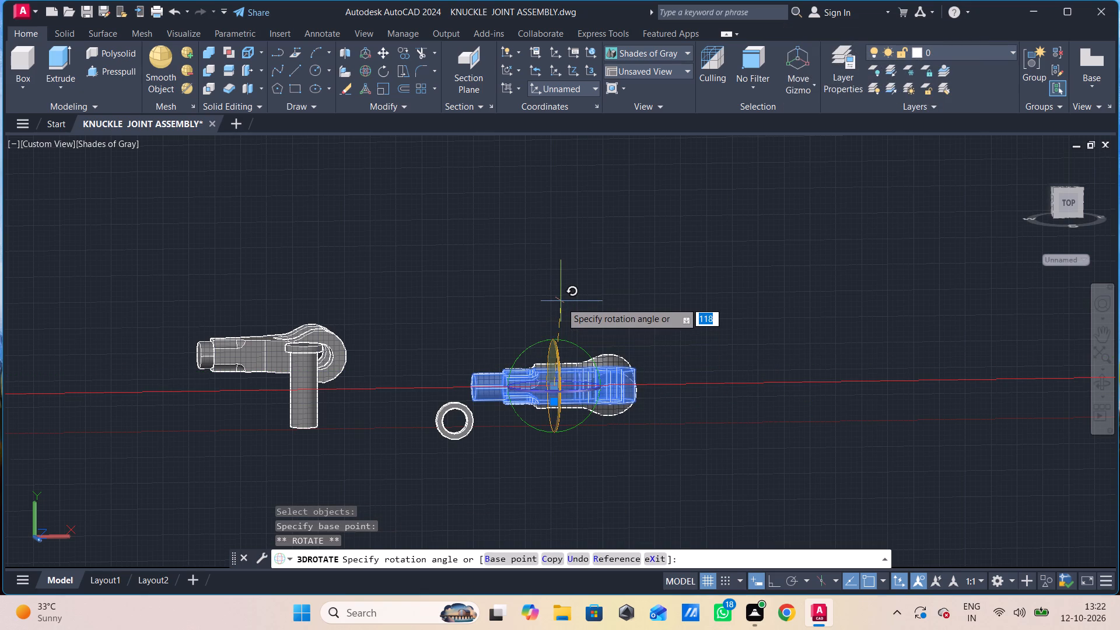
text(90)
key(Return)
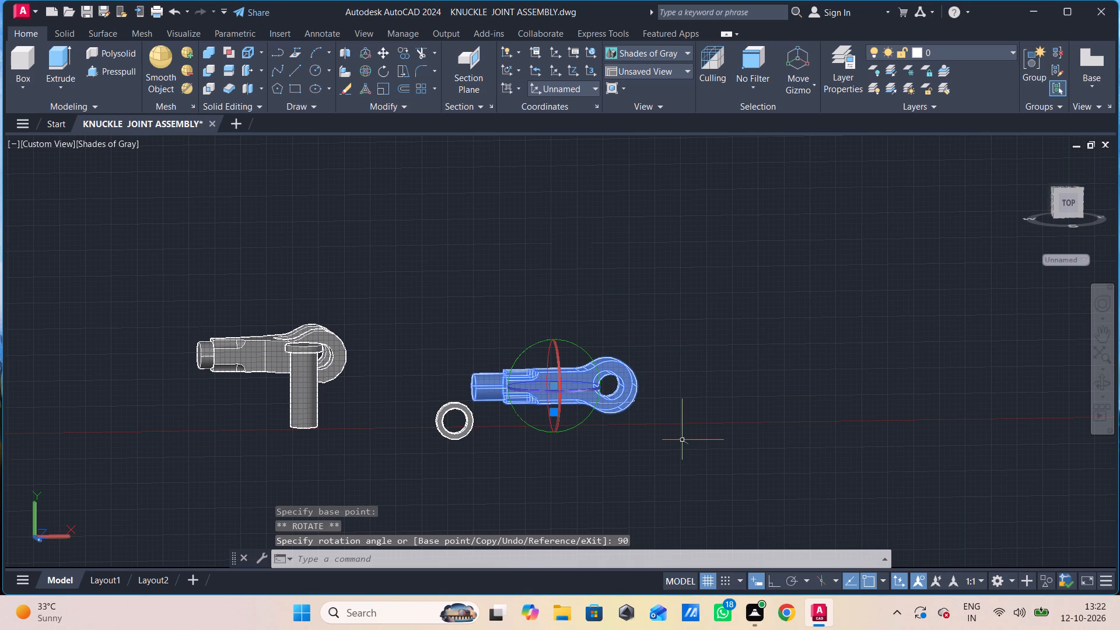
key(Escape)
Delete the leftover construction circle crossing the lower part of the eye end's rounded head.
shift+middle_drag(736, 458, 700, 457)
scroll(700, 457, up, 3)
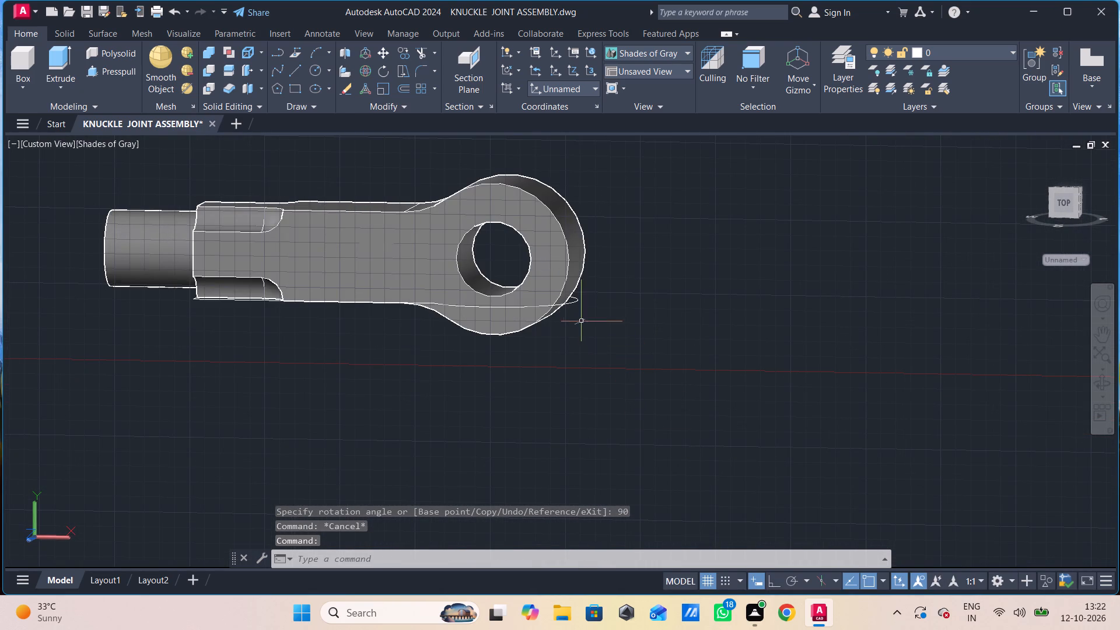
click(576, 299)
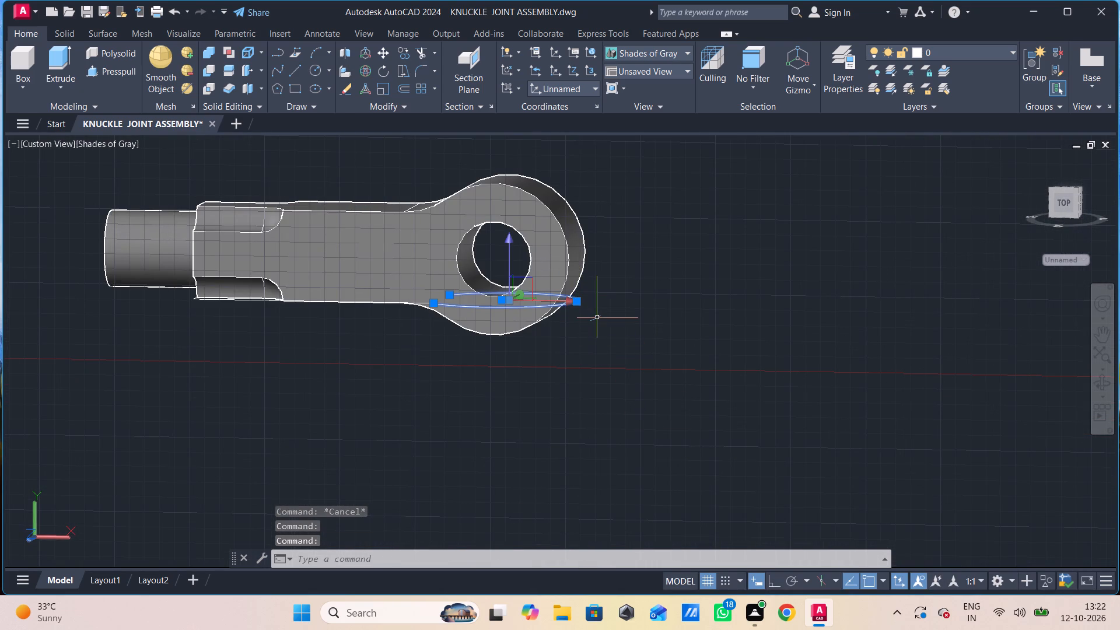
key(Delete)
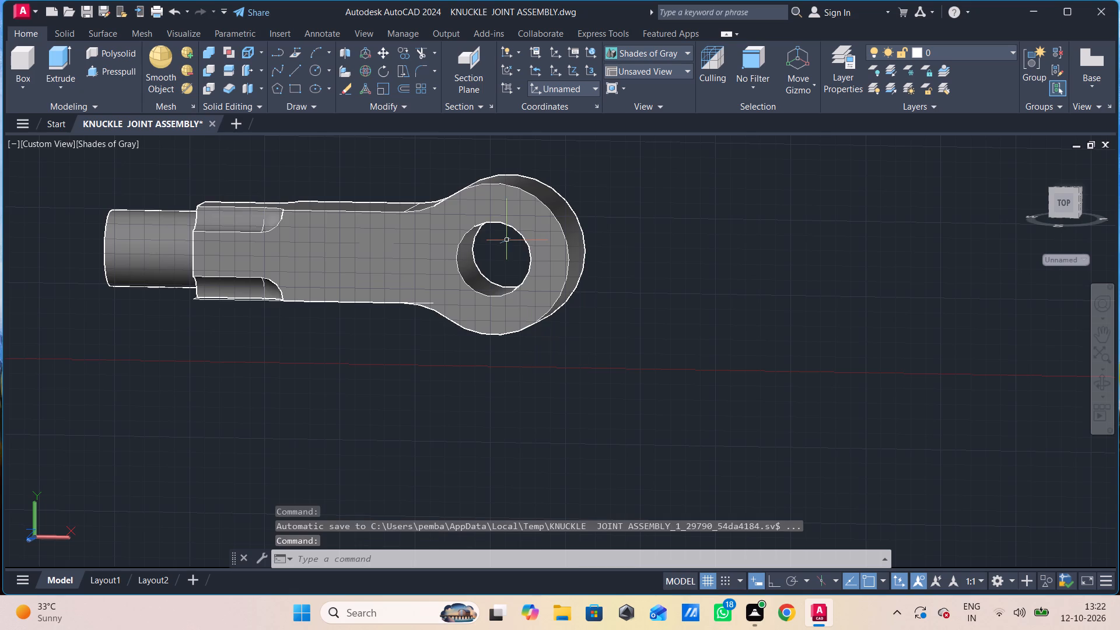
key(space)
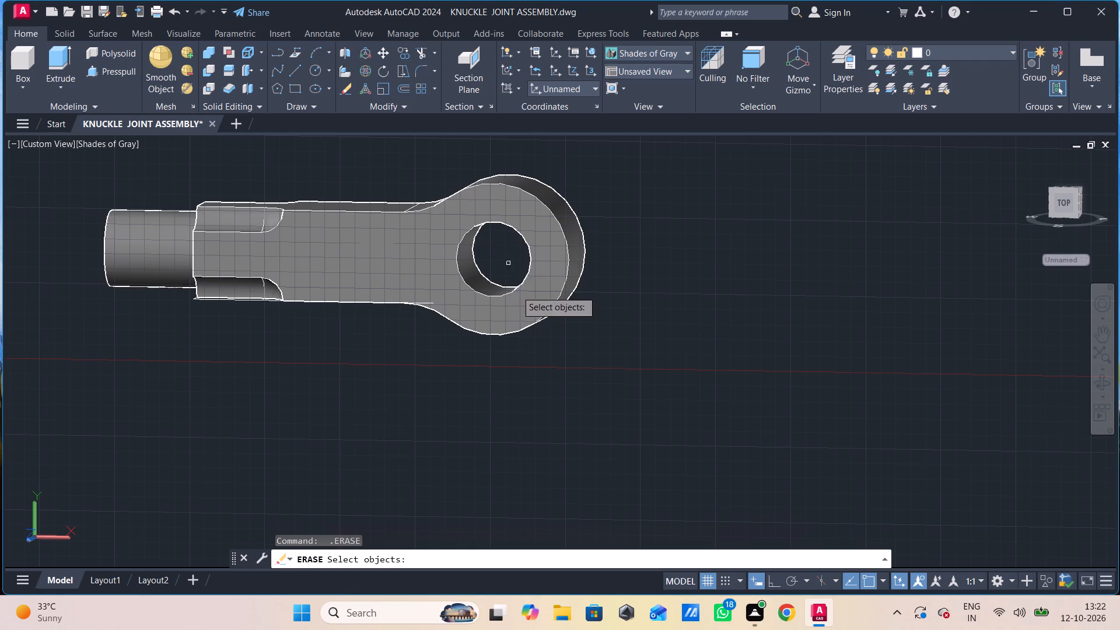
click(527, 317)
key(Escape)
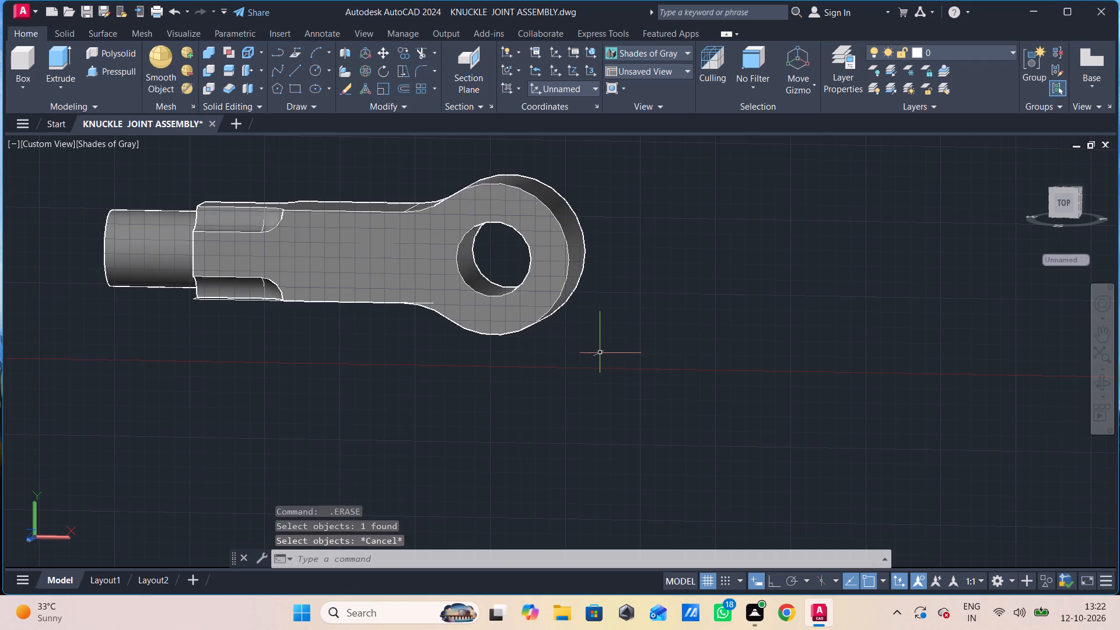
Rotate the eye end 180° in 3D, end for end, so its rounded head faces the fork end.
key(3)
click(618, 381)
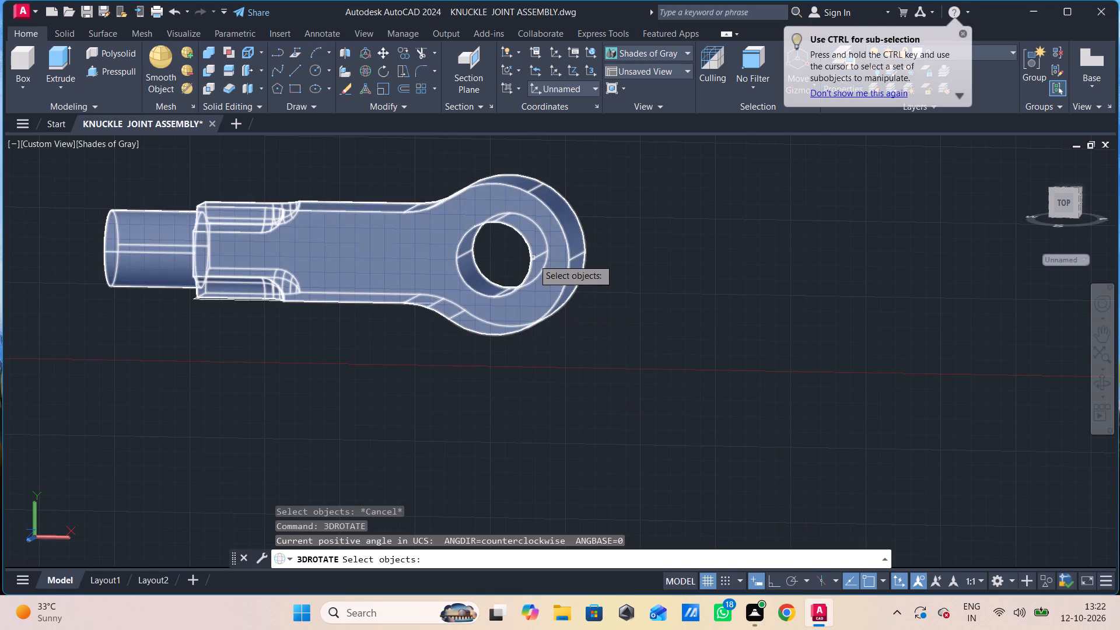
click(533, 259)
key(Return)
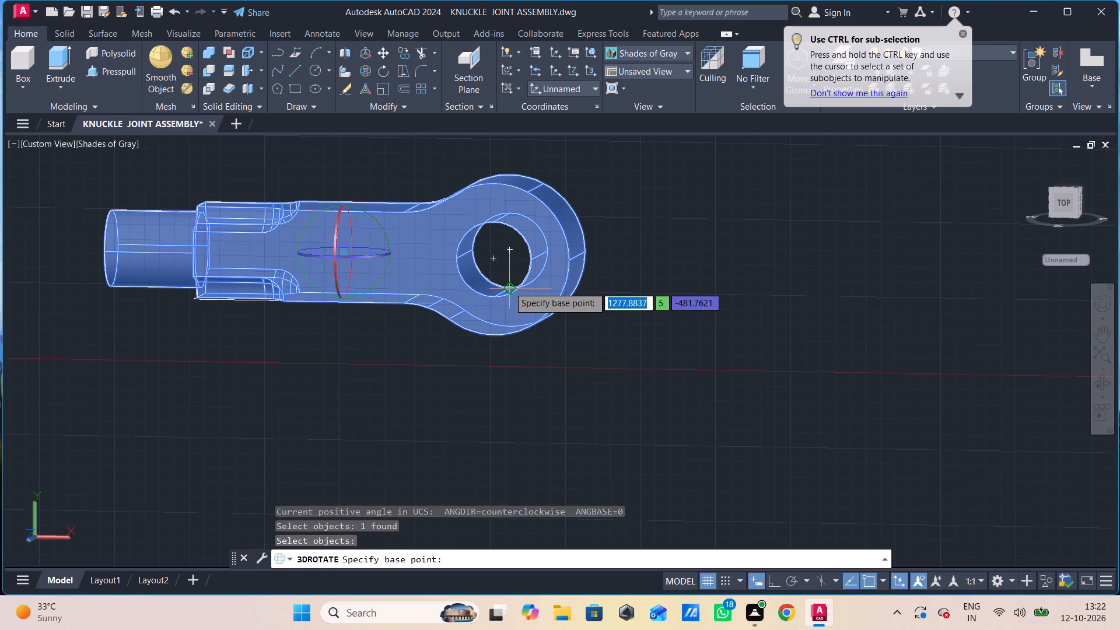
click(379, 258)
text(180)
key(Return)
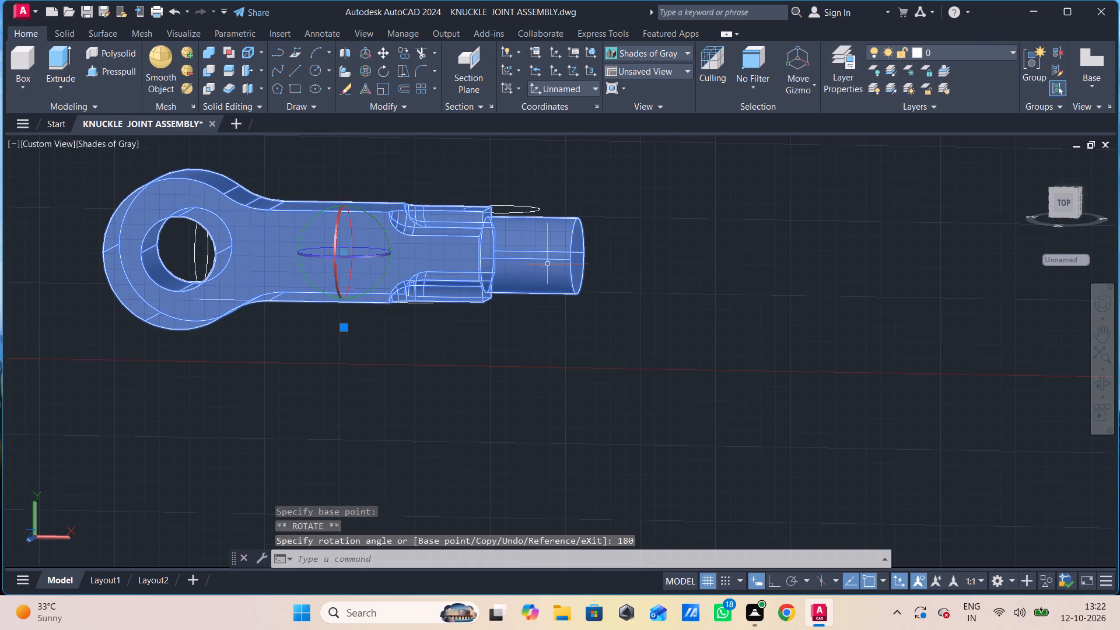
key(Escape)
Delete the leftover construction circle along the upper side of the eye end's cylindrical shank.
click(533, 209)
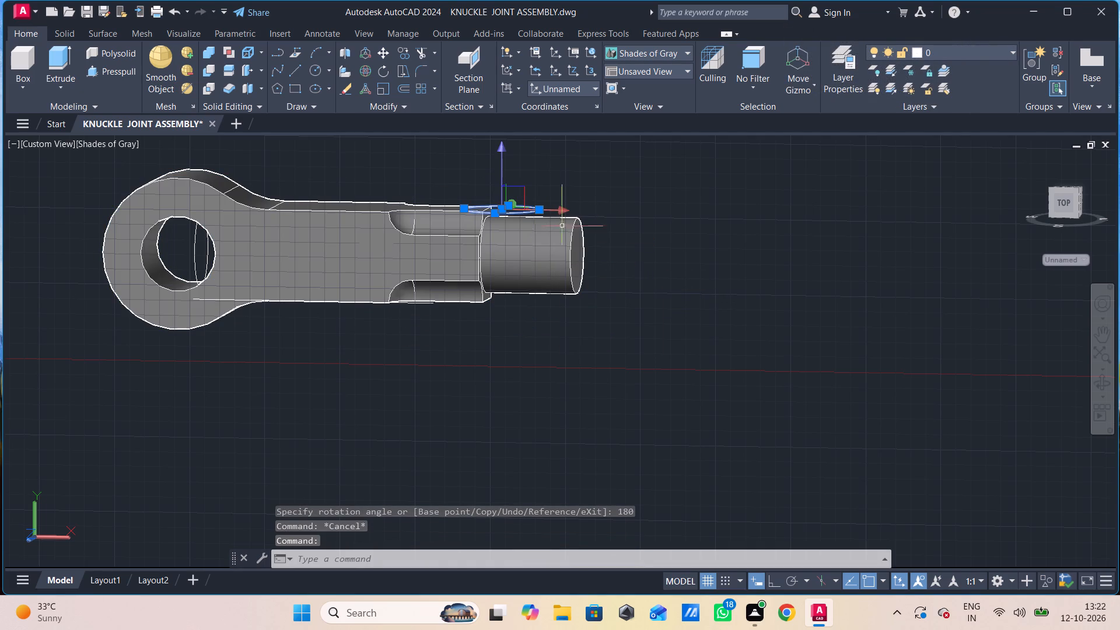
key(Delete)
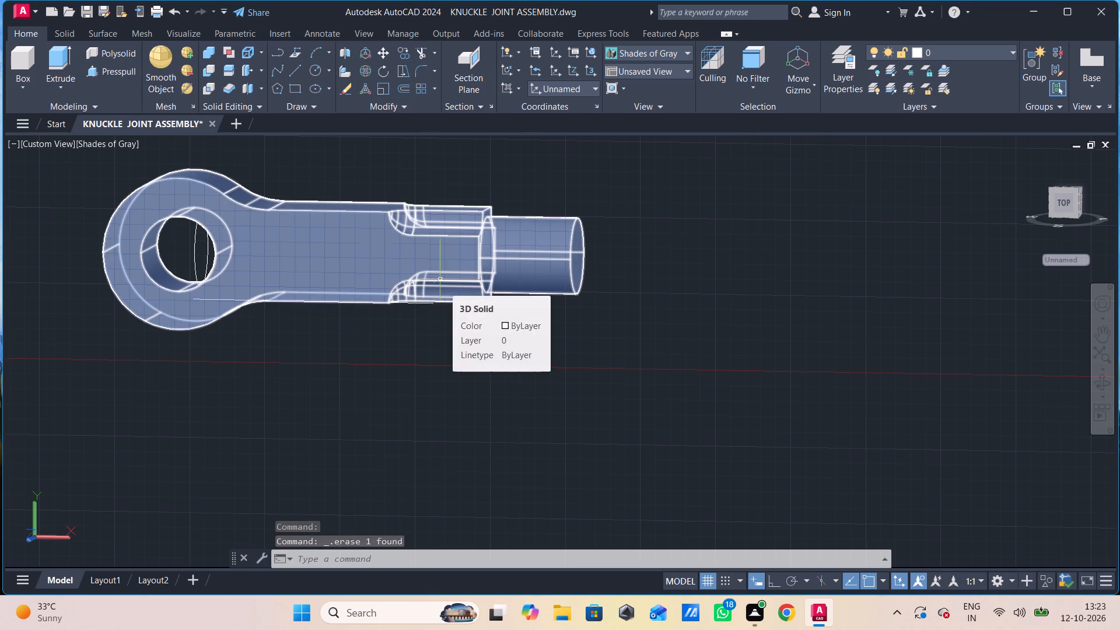
Move the eye end between the fork's arms, from the centre of its side hole to the centre of the fork arm's inner hole.
scroll(552, 302, down, 1)
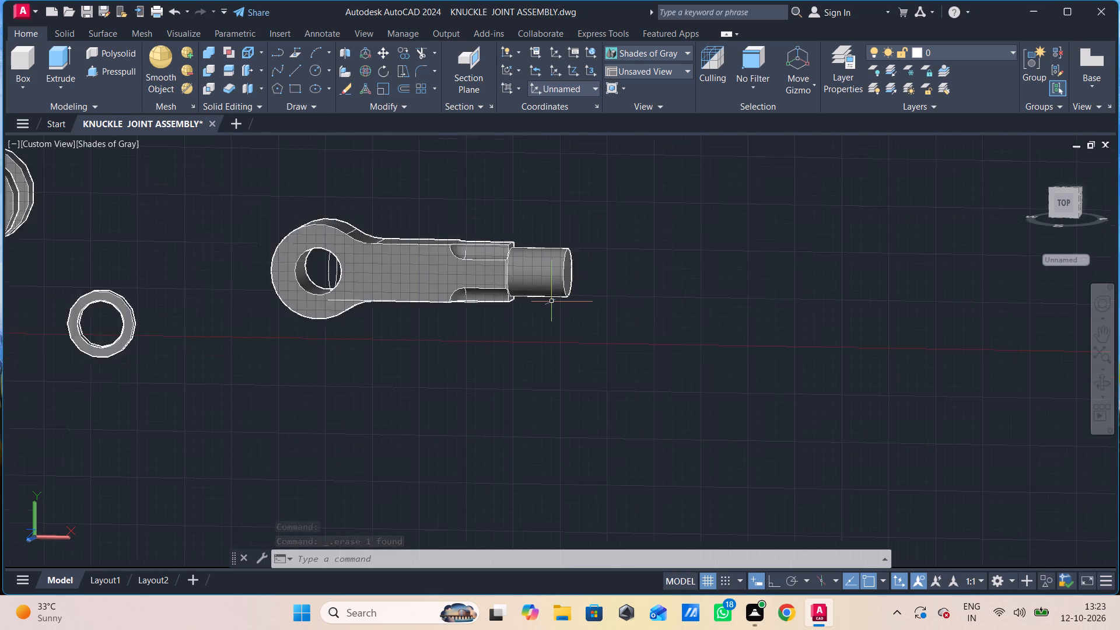
scroll(552, 302, down, 1)
middle_drag(540, 306, 573, 339)
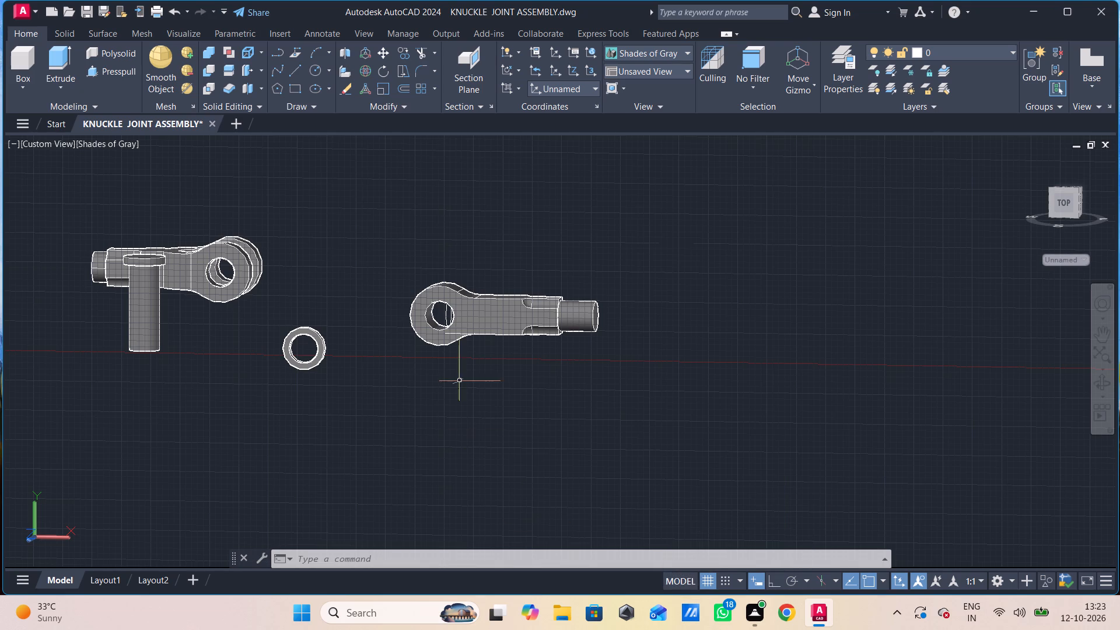
shift+middle_drag(459, 376, 627, 461)
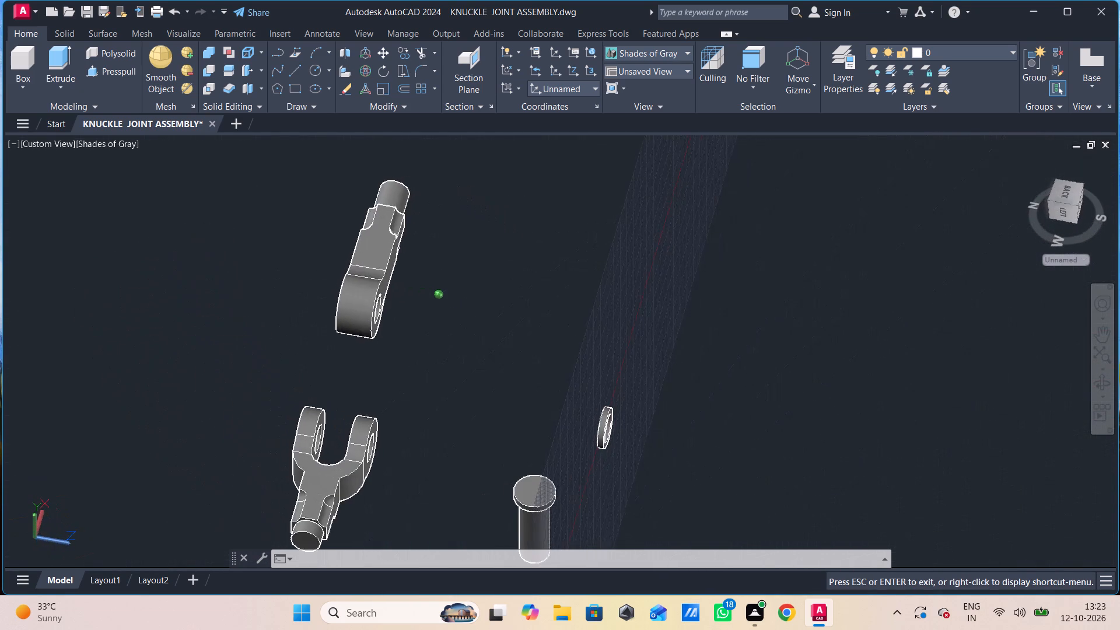
shift+middle_drag(627, 461, 627, 460)
click(376, 317)
key(m)
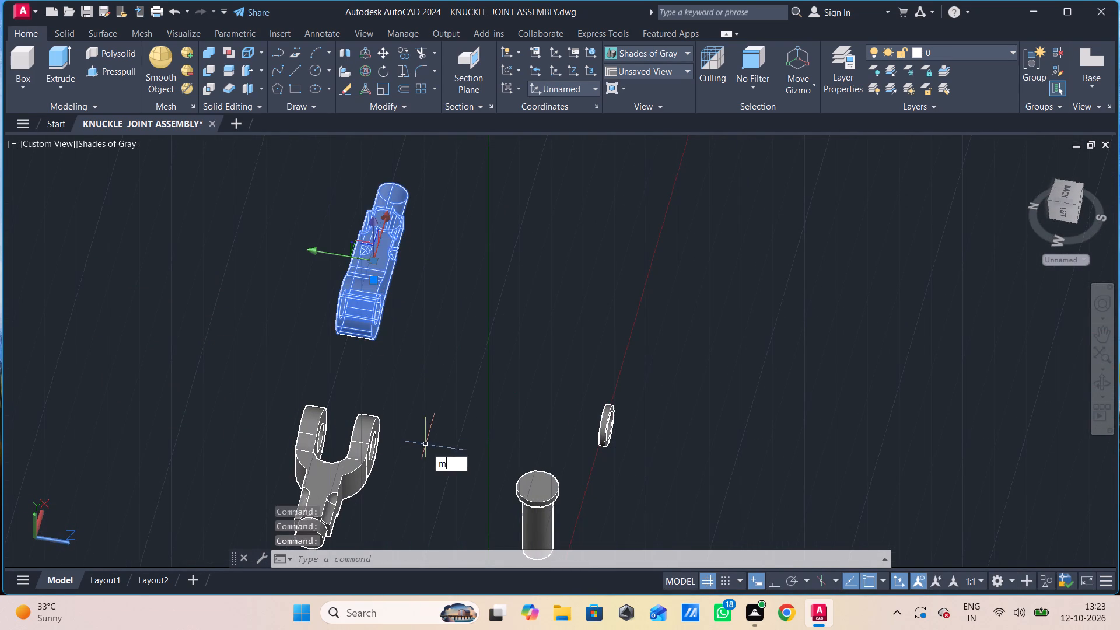
key(space)
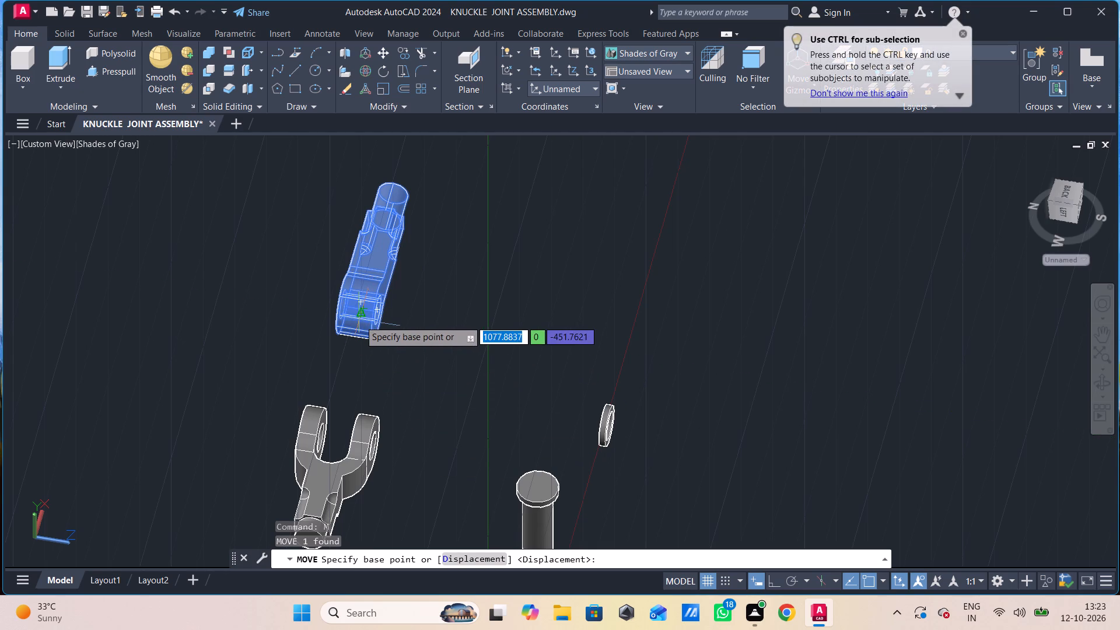
scroll(359, 320, up, 3)
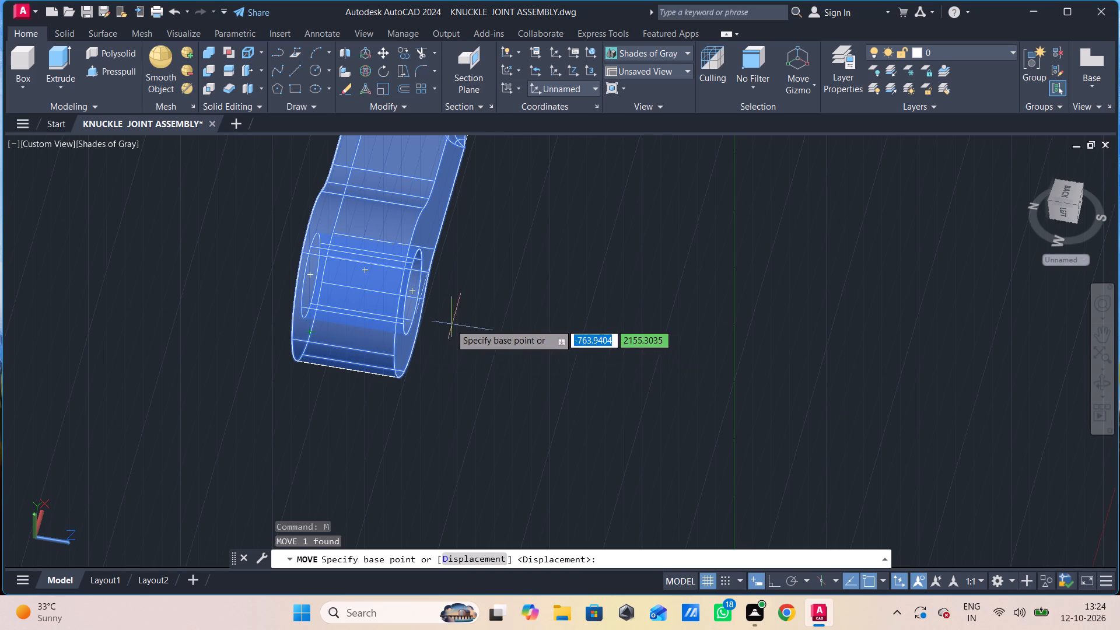
shift+middle_drag(461, 317, 414, 307)
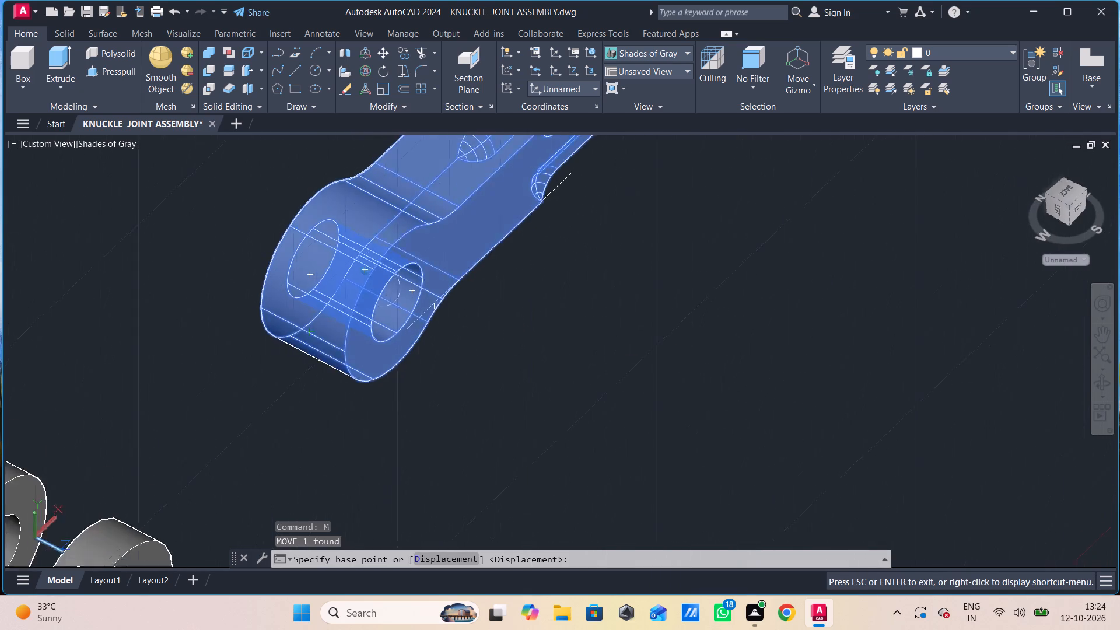
shift+middle_drag(414, 307, 411, 288)
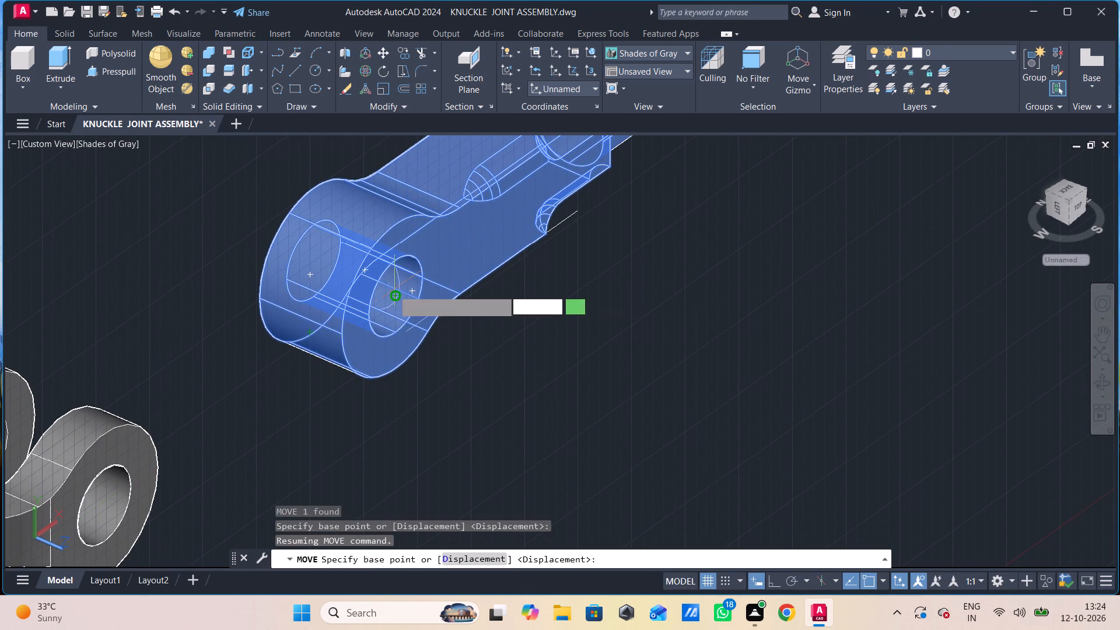
click(394, 297)
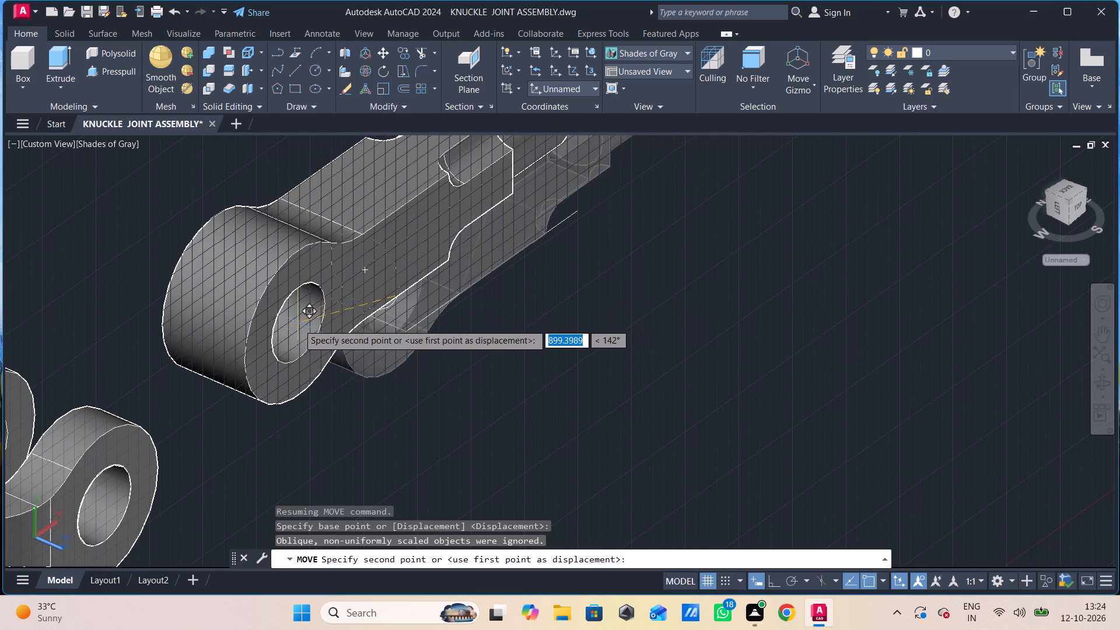
shift+middle_drag(310, 327, 370, 324)
shift+middle_drag(294, 422, 328, 416)
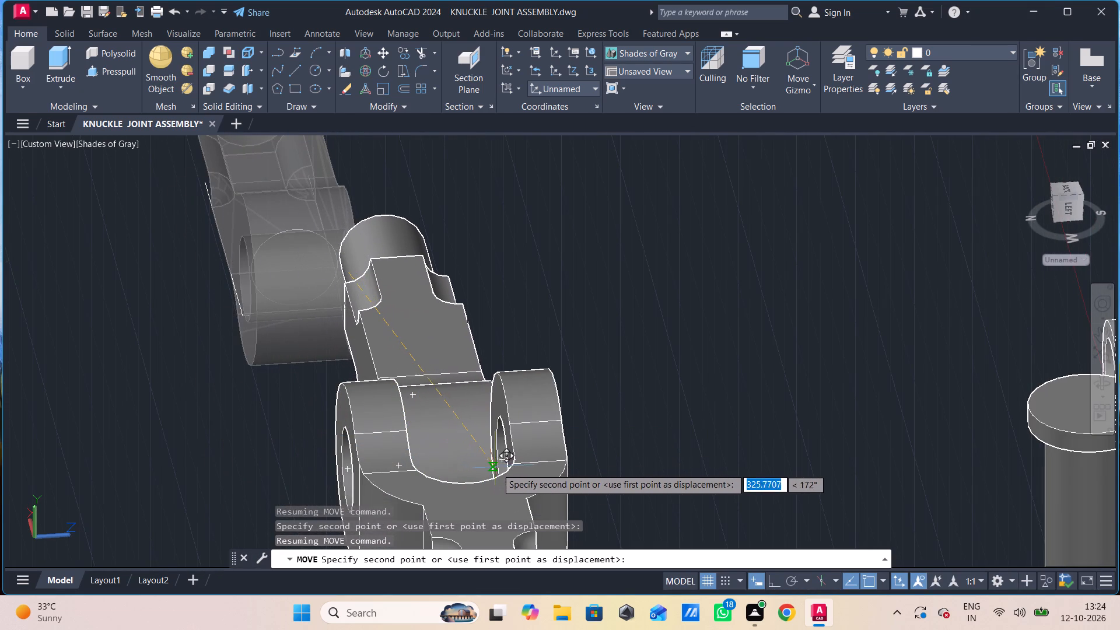
click(496, 468)
Examine the fit and hole alignment of the assembled fork and eye ends from several angles.
shift+middle_drag(744, 489, 692, 508)
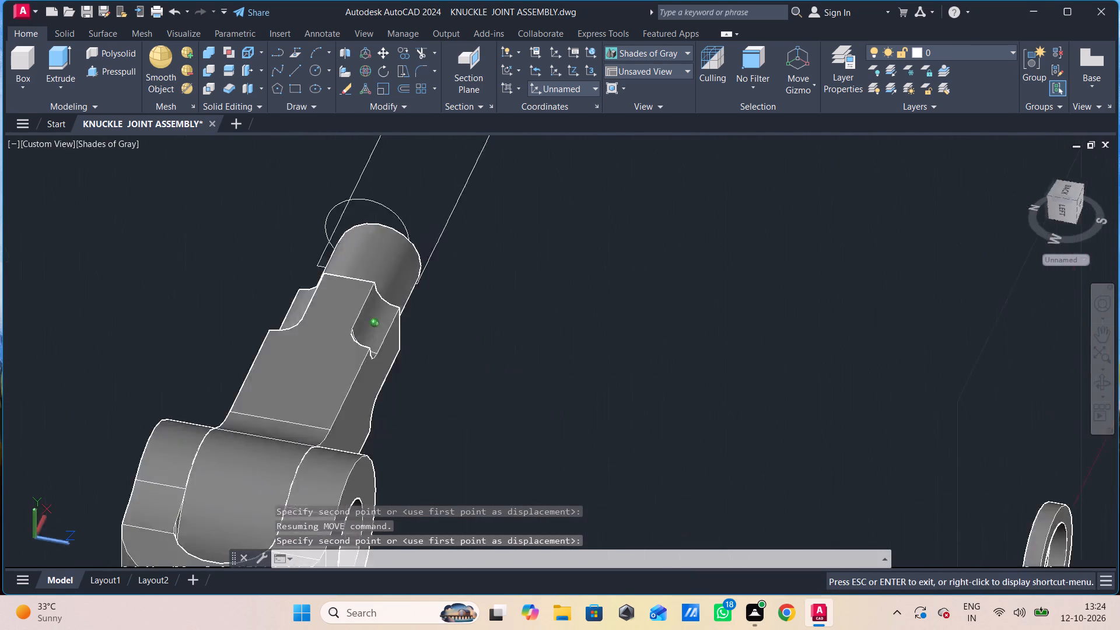
shift+middle_drag(692, 508, 579, 479)
scroll(551, 462, down, 1)
shift+middle_drag(550, 460, 542, 394)
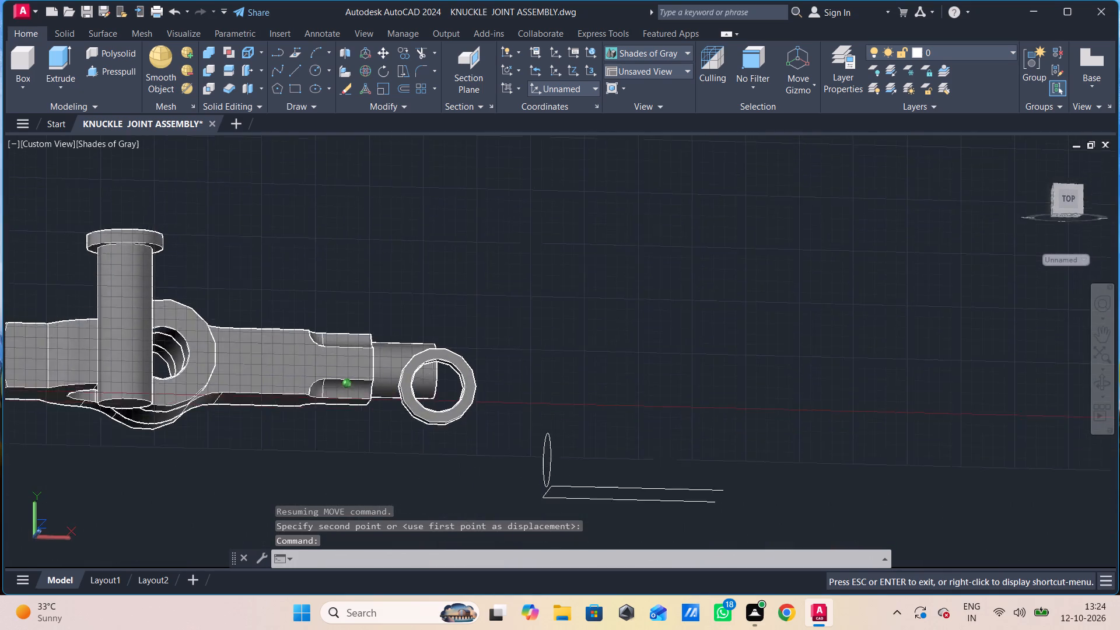
shift+middle_drag(542, 394, 517, 422)
middle_drag(520, 424, 685, 460)
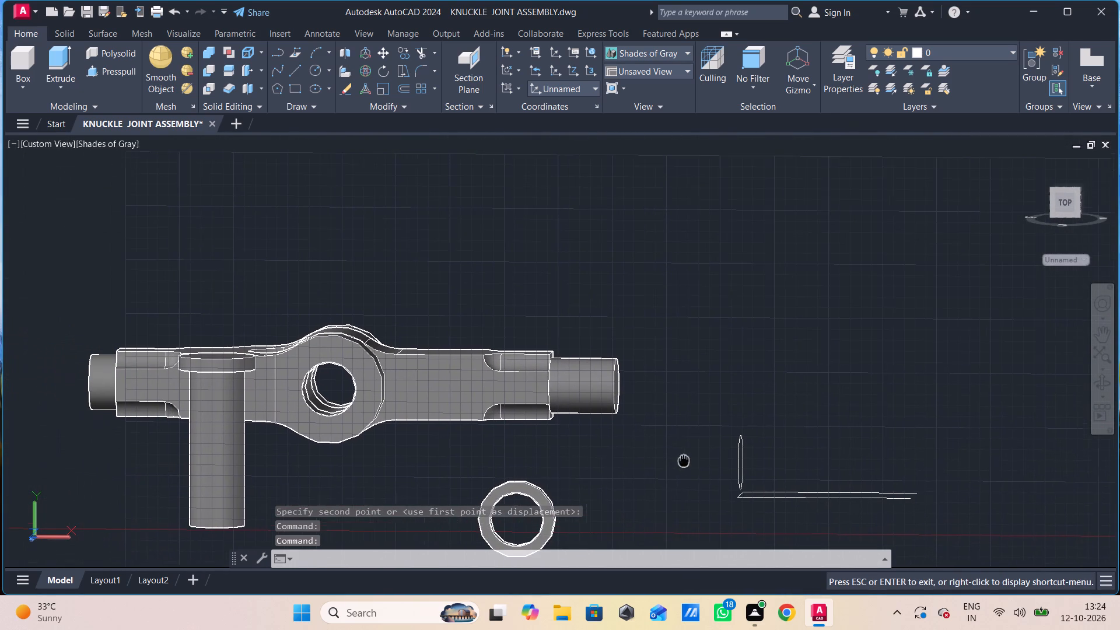
middle_drag(685, 460, 686, 460)
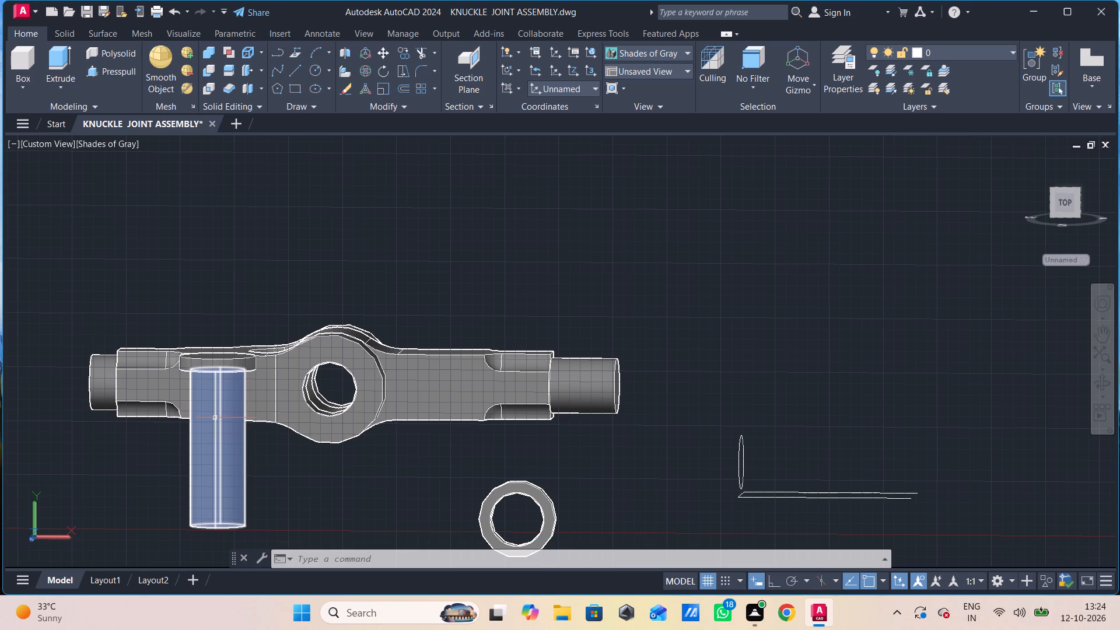
shift+middle_drag(226, 398, 282, 455)
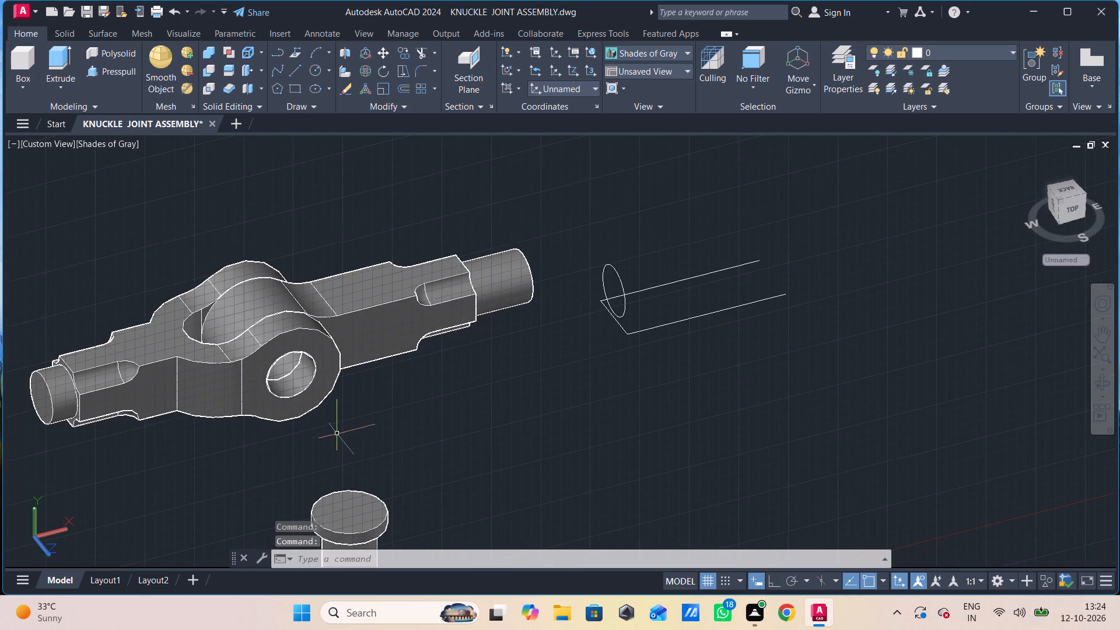
Union the pin's round head and its cylindrical shank into a single solid.
scroll(338, 430, down, 2)
middle_drag(338, 430, 346, 334)
click(374, 338)
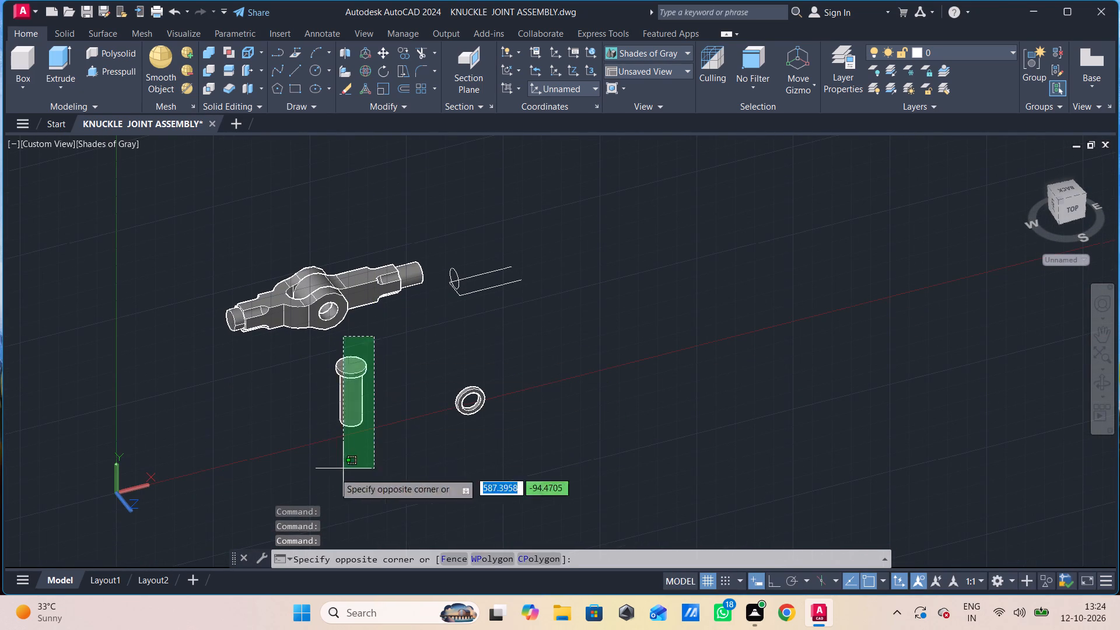
click(310, 474)
key(u)
text(ni)
click(528, 432)
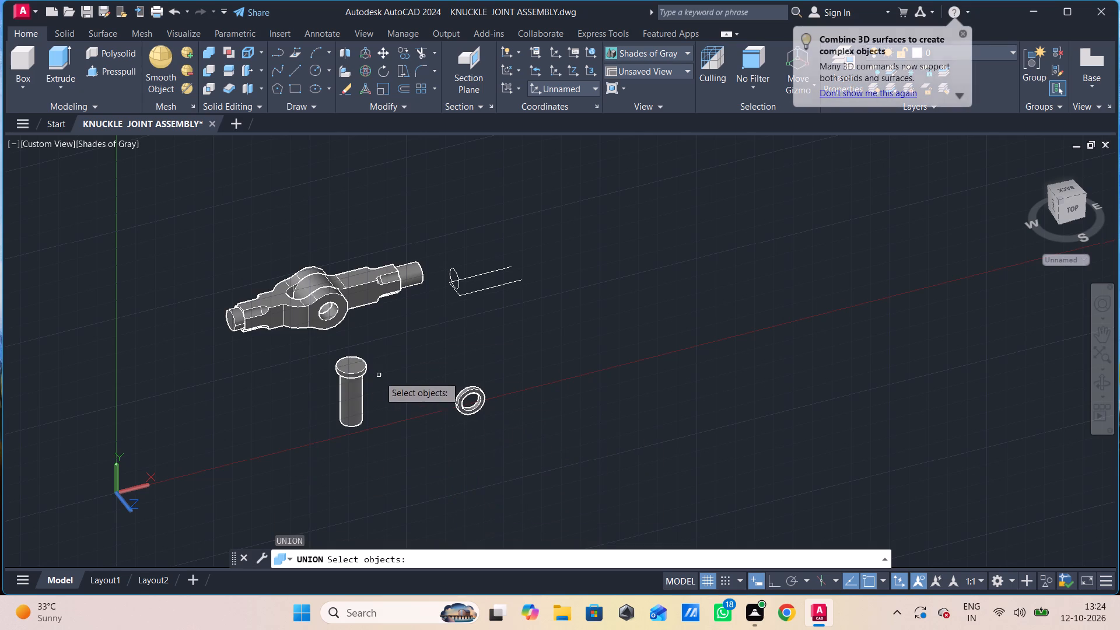
click(352, 373)
click(352, 398)
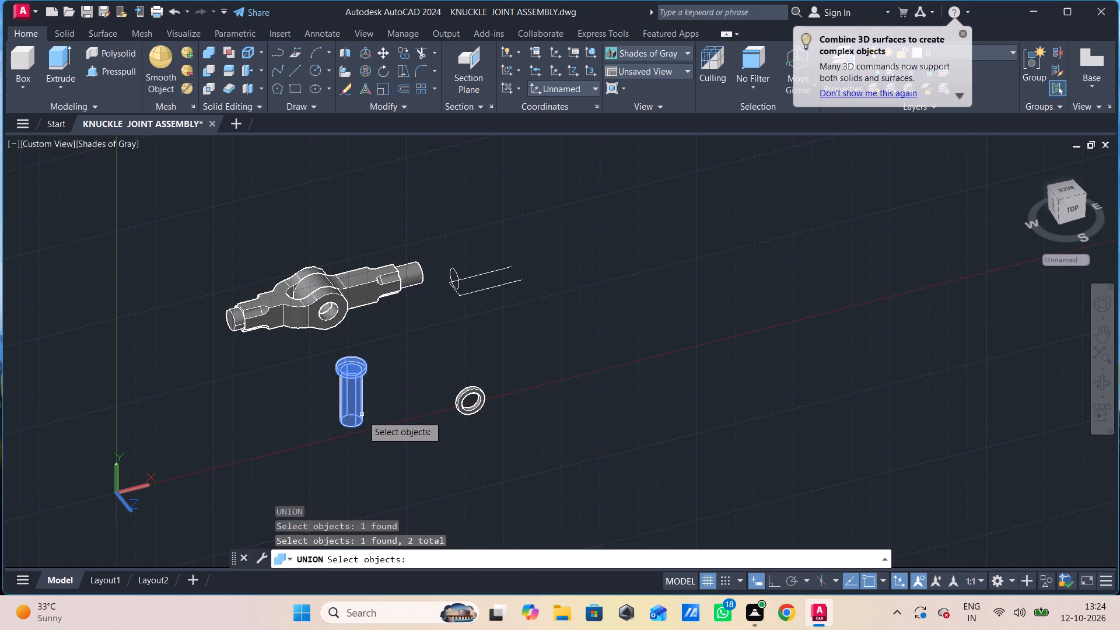
key(Return)
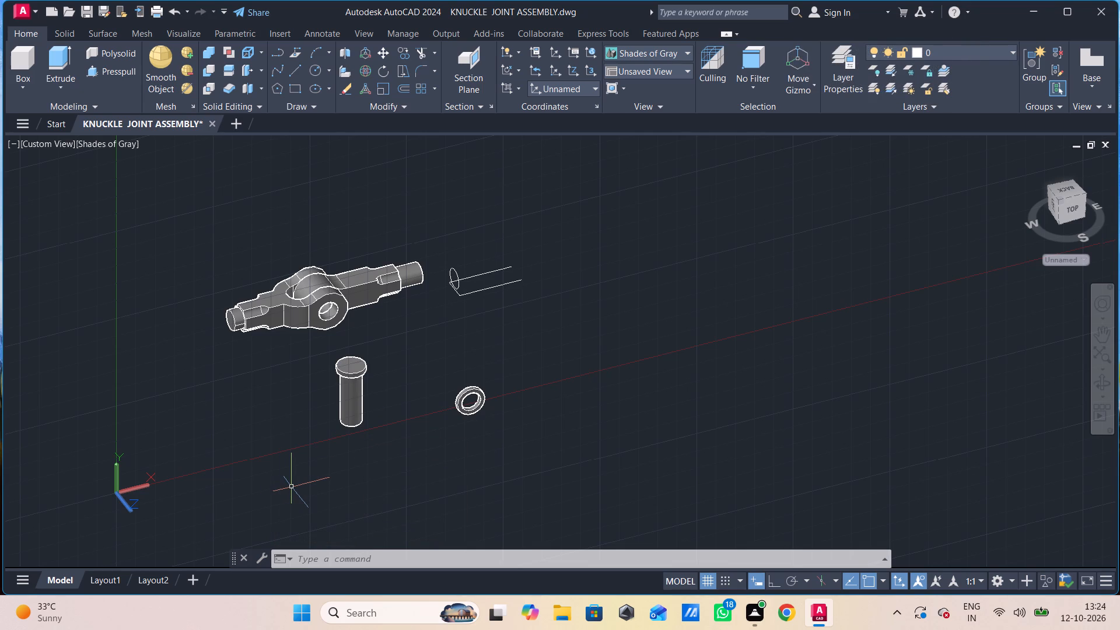
Rotate the headed pin 90° in 3D about the X axis so its shank runs parallel to the fork's side hole.
text(3d)
key(space)
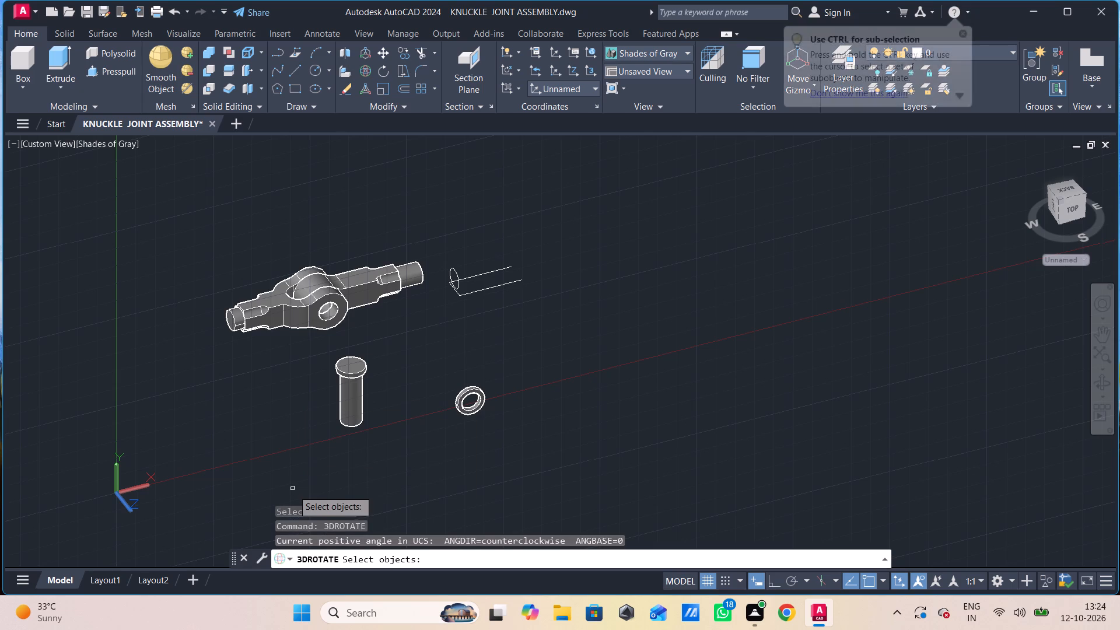
click(346, 382)
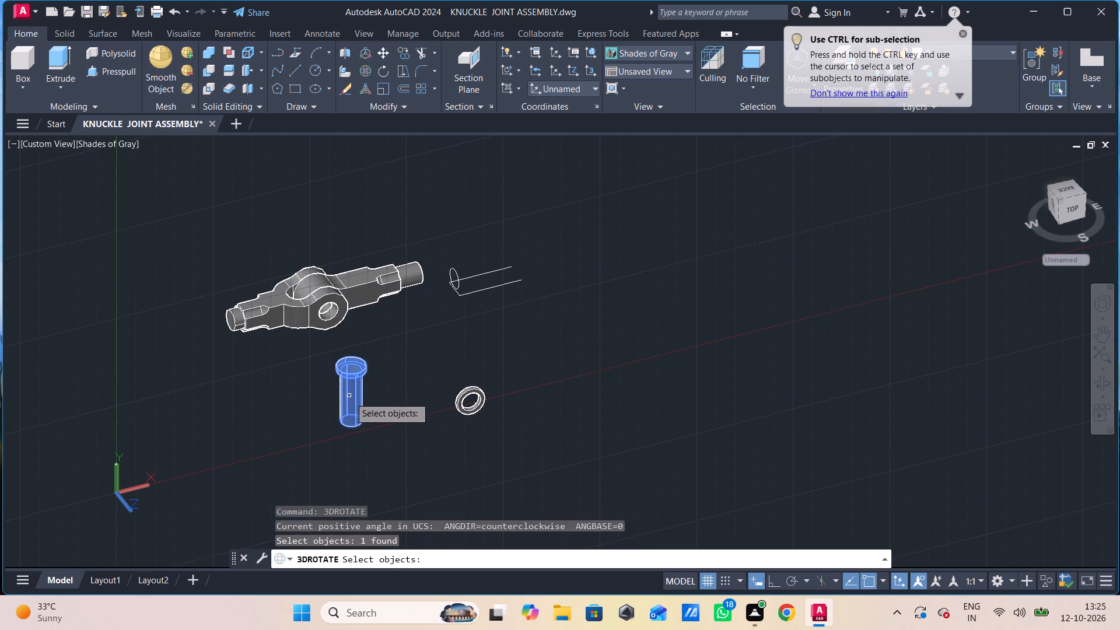
key(space)
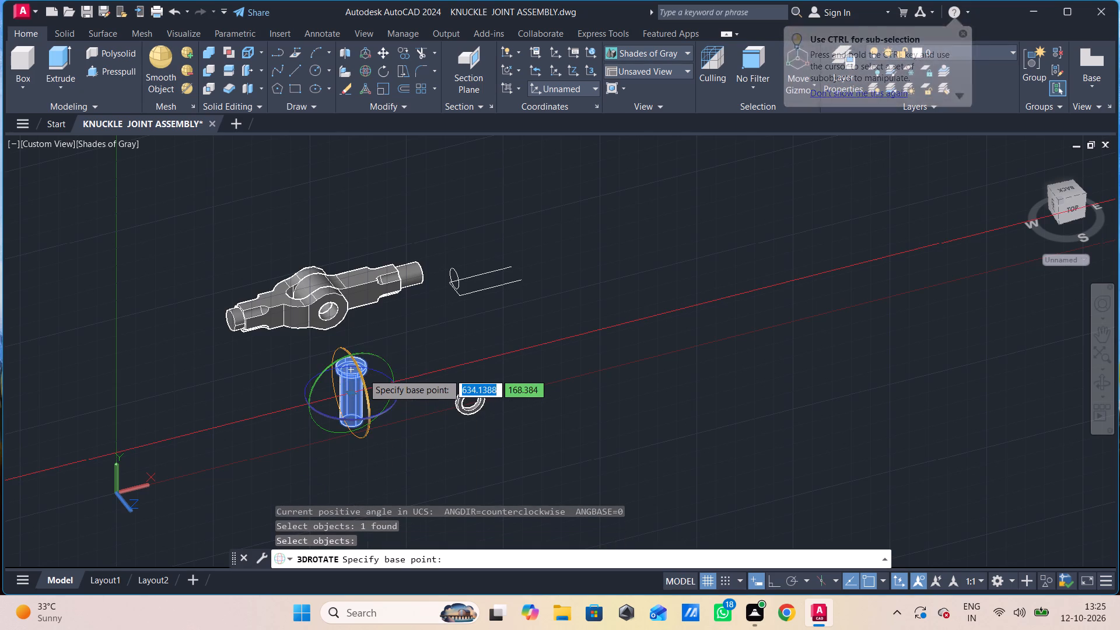
click(363, 376)
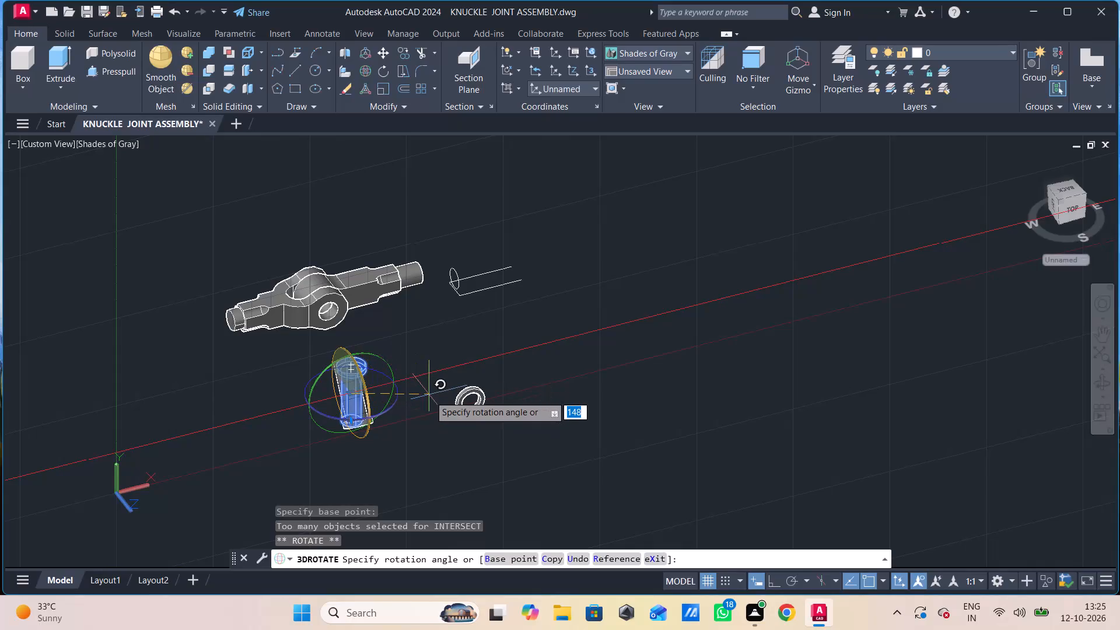
text(90)
key(Return)
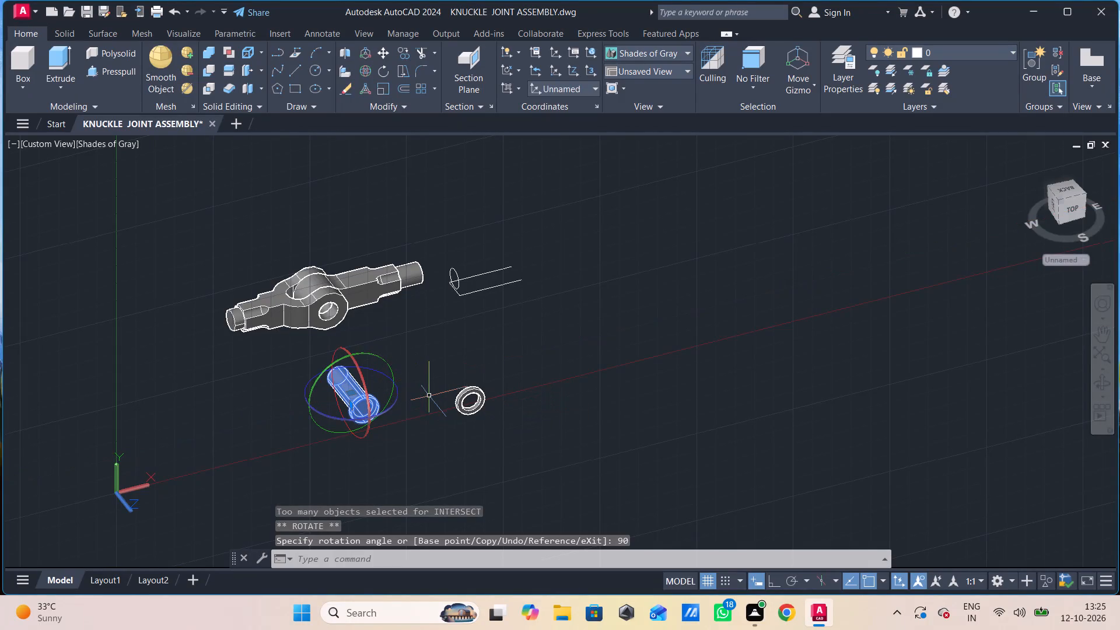
key(Escape)
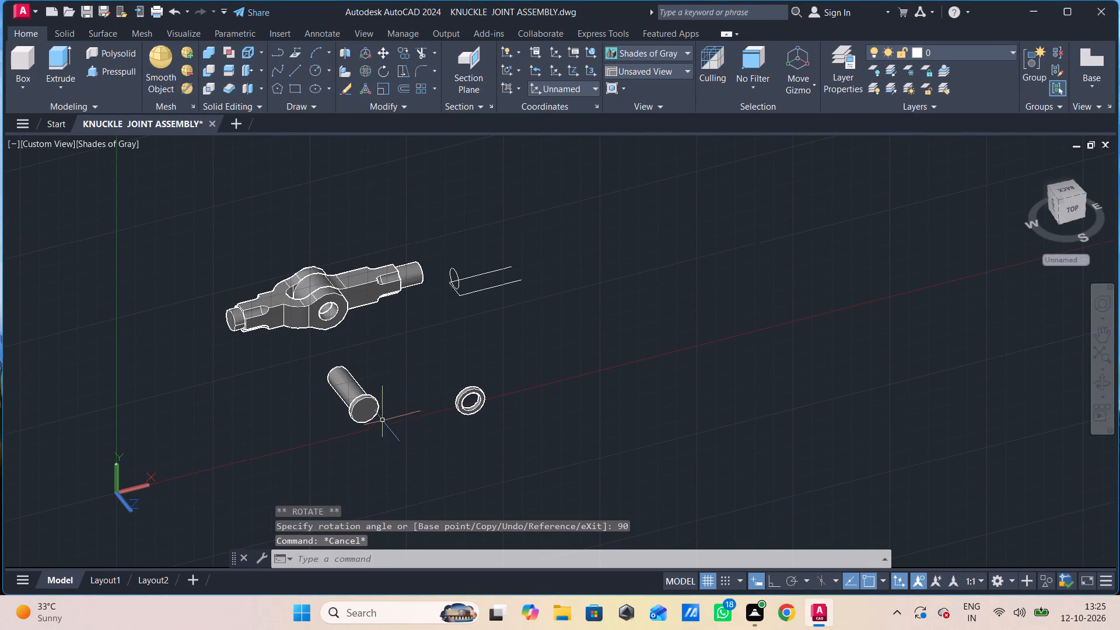
Move the headed pin through the joint, from the centre of its shank's free end to the centre of the far fork arm's outer hole.
click(377, 414)
key(m)
key(space)
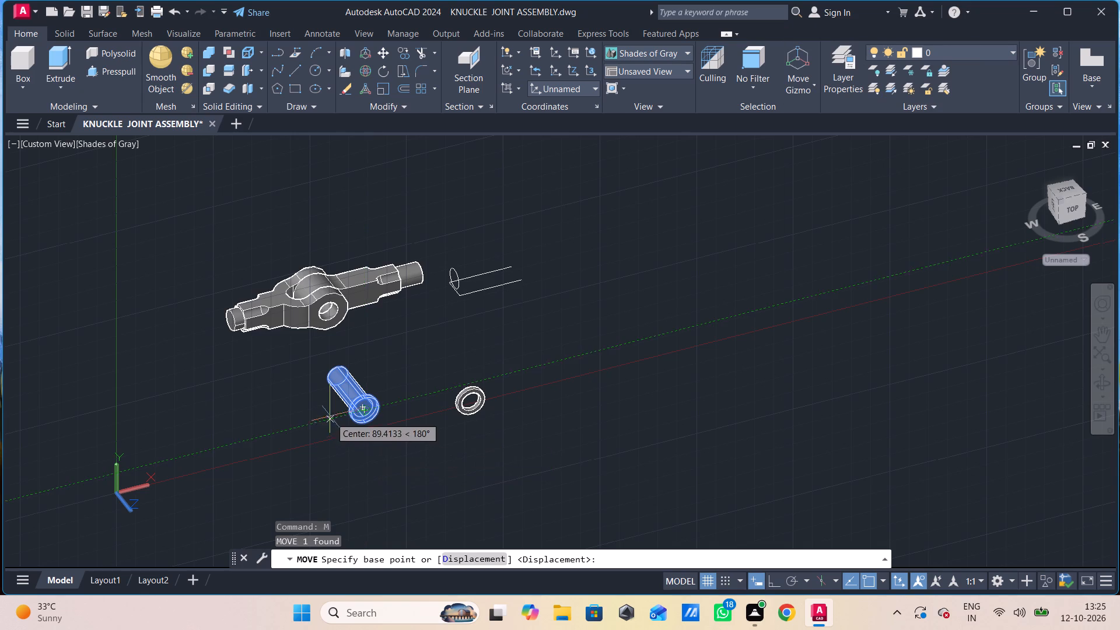
shift+middle_drag(330, 417, 508, 419)
shift+scroll(508, 419, up, 1)
scroll(499, 408, up, 1)
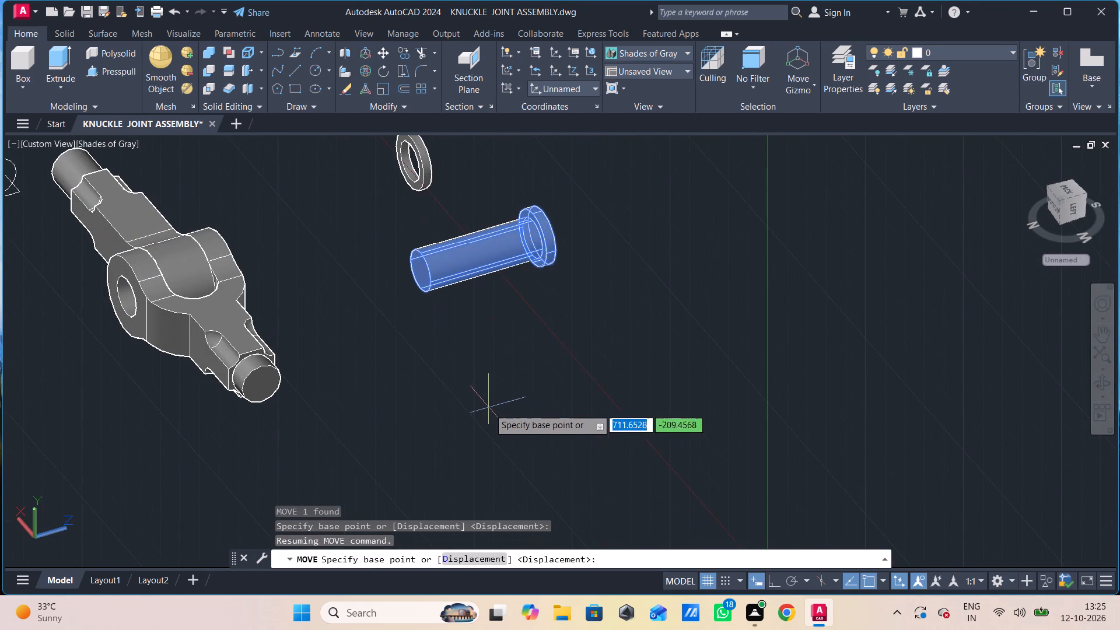
click(421, 270)
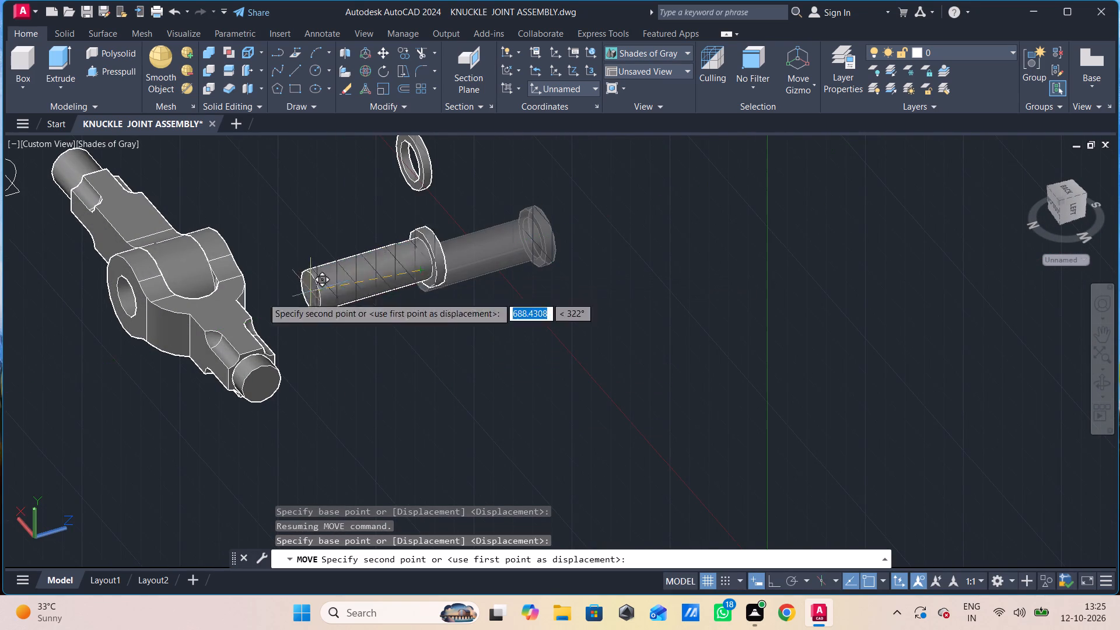
click(129, 300)
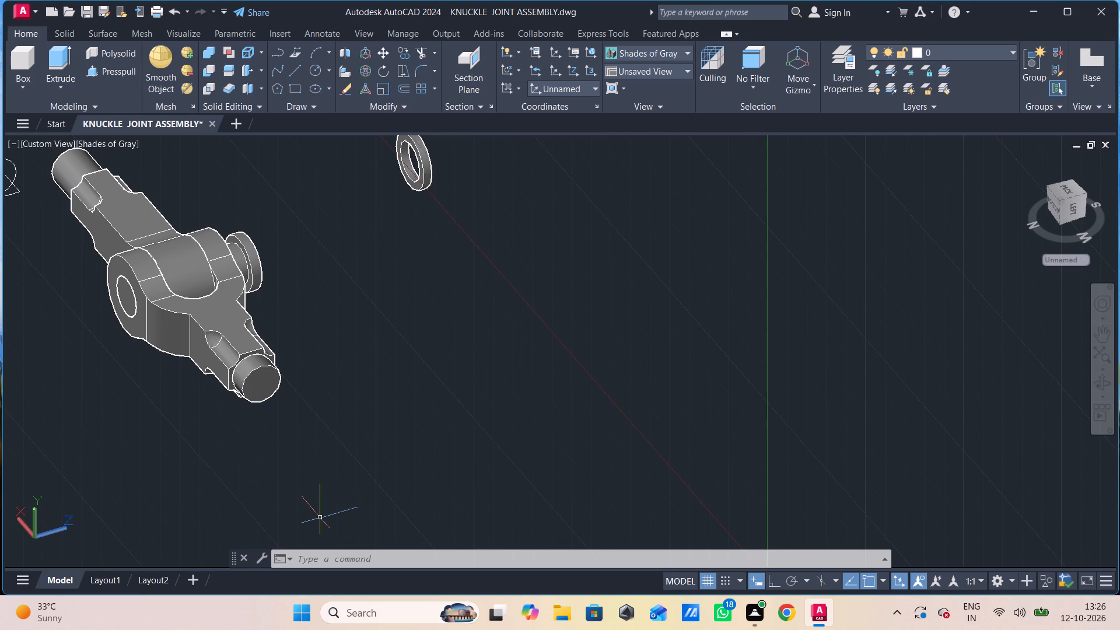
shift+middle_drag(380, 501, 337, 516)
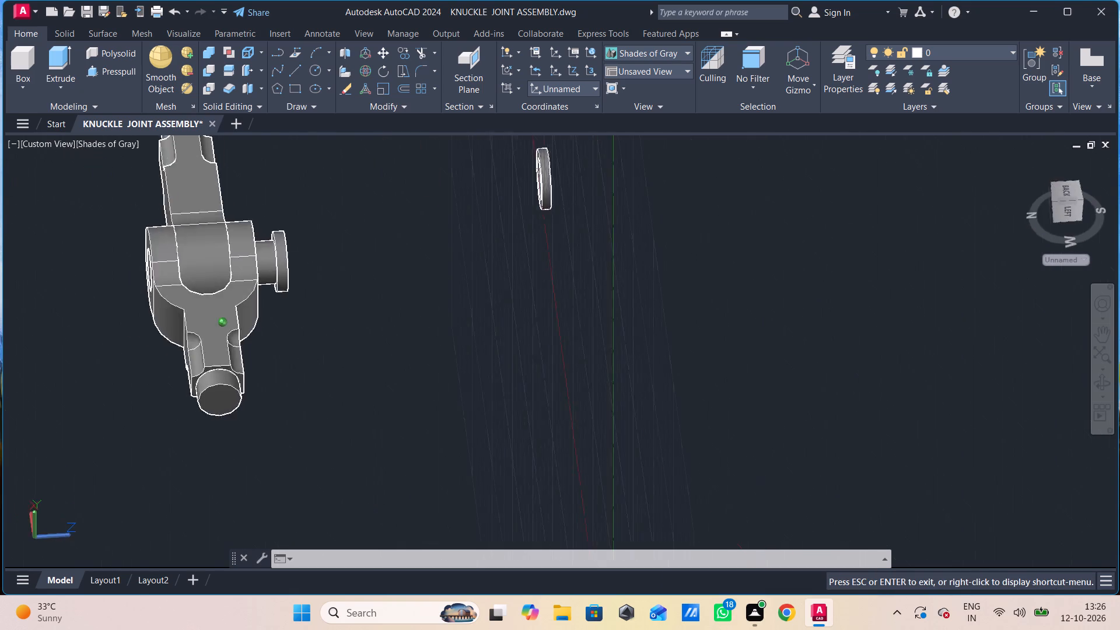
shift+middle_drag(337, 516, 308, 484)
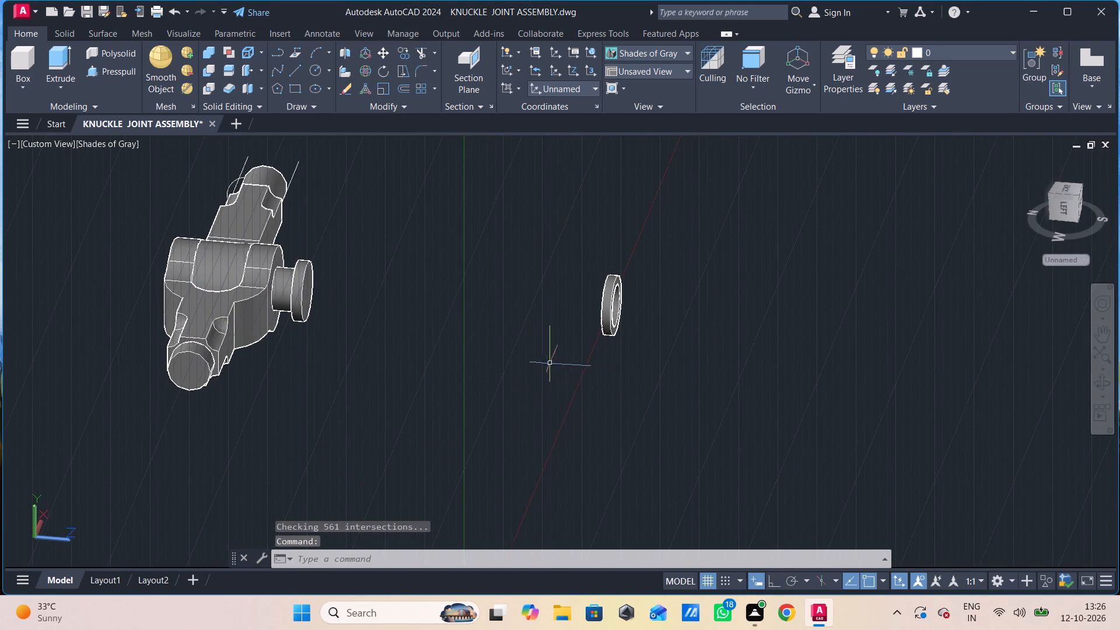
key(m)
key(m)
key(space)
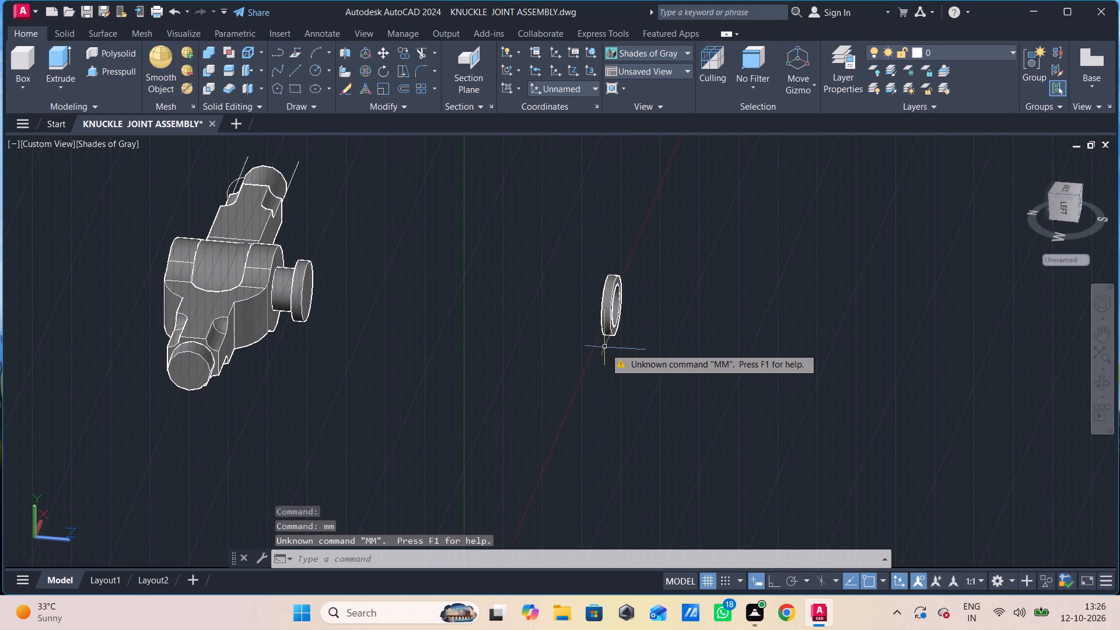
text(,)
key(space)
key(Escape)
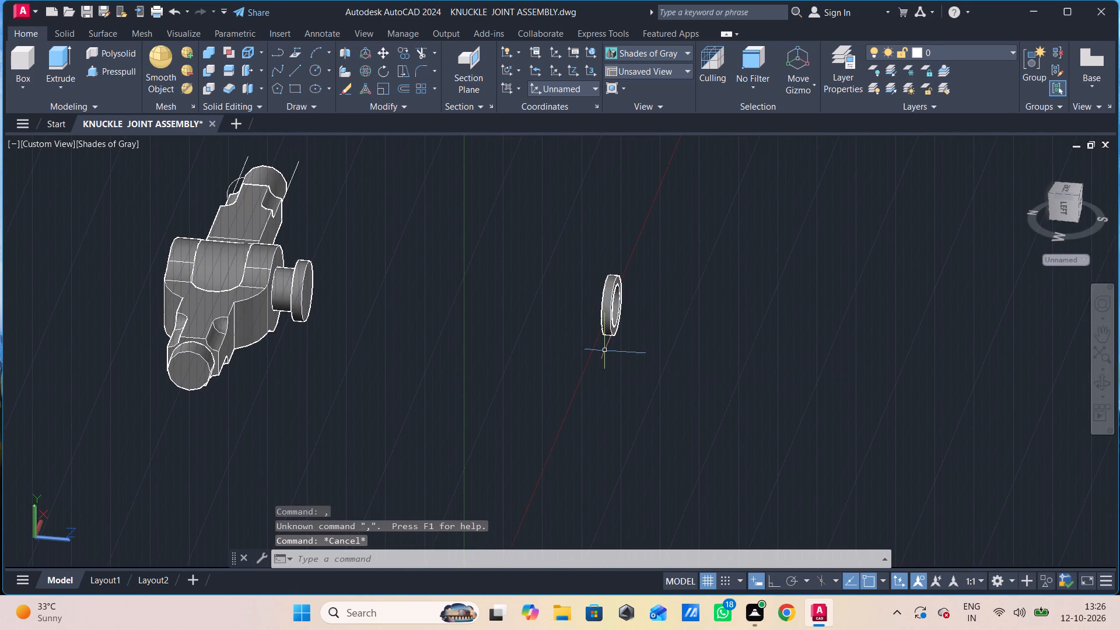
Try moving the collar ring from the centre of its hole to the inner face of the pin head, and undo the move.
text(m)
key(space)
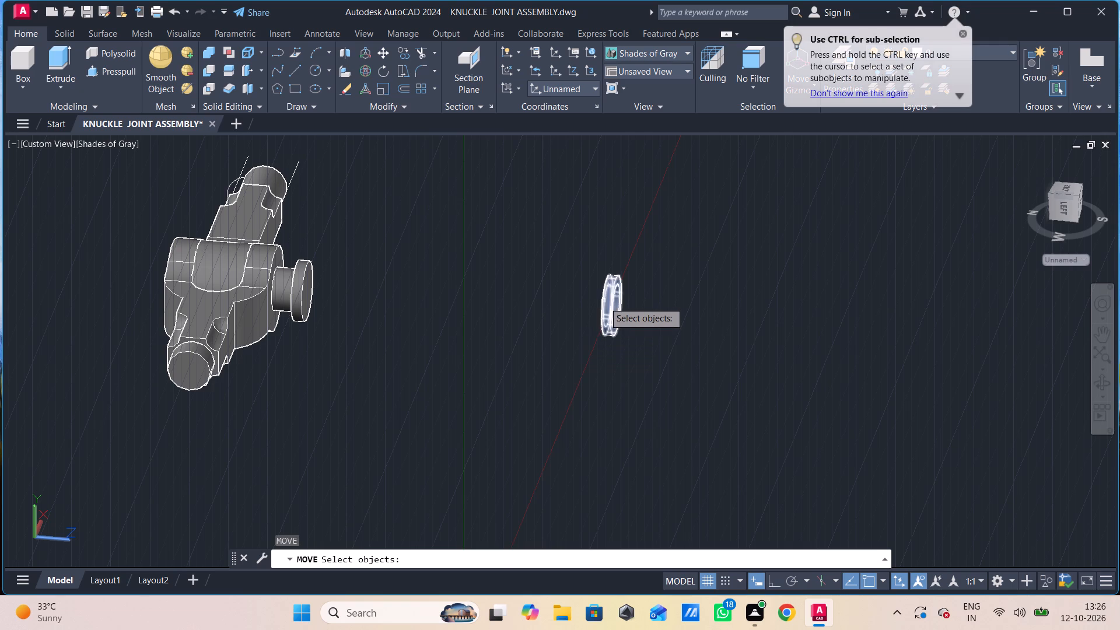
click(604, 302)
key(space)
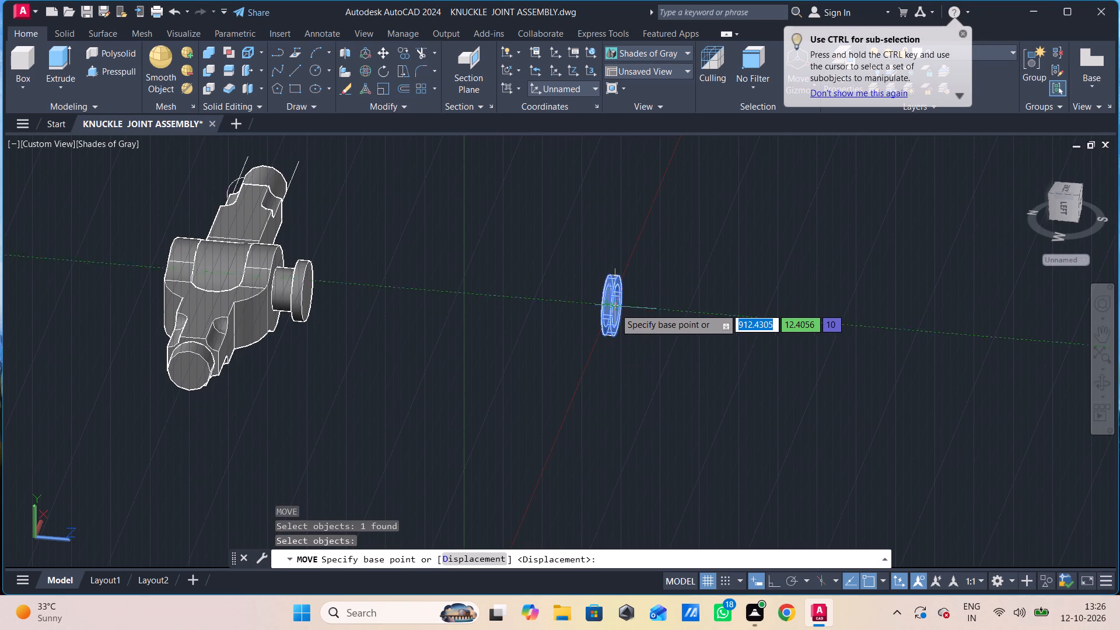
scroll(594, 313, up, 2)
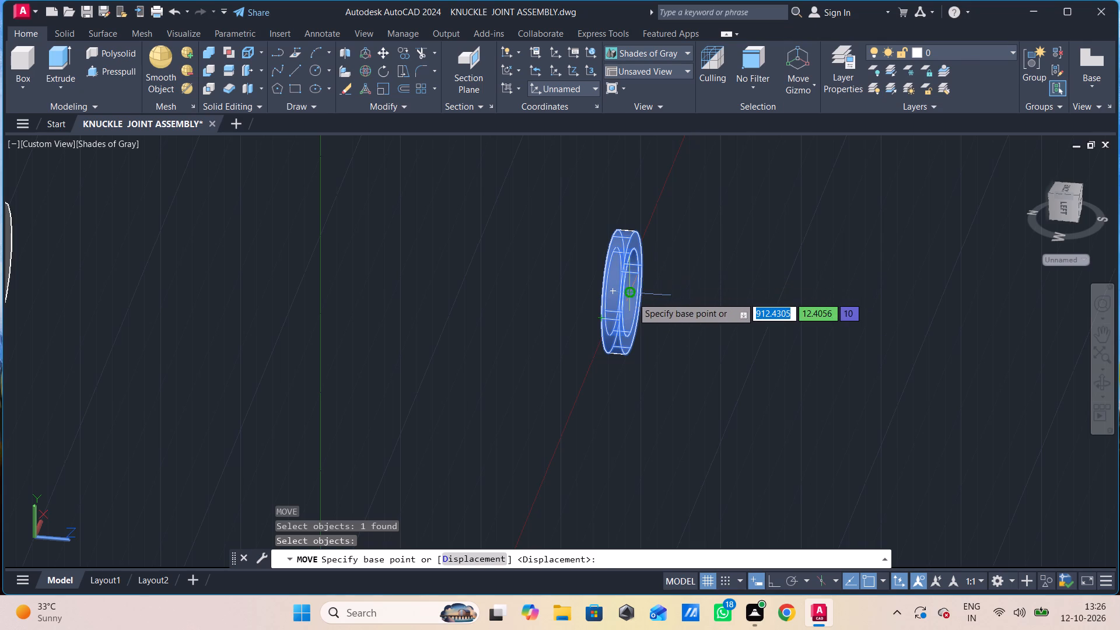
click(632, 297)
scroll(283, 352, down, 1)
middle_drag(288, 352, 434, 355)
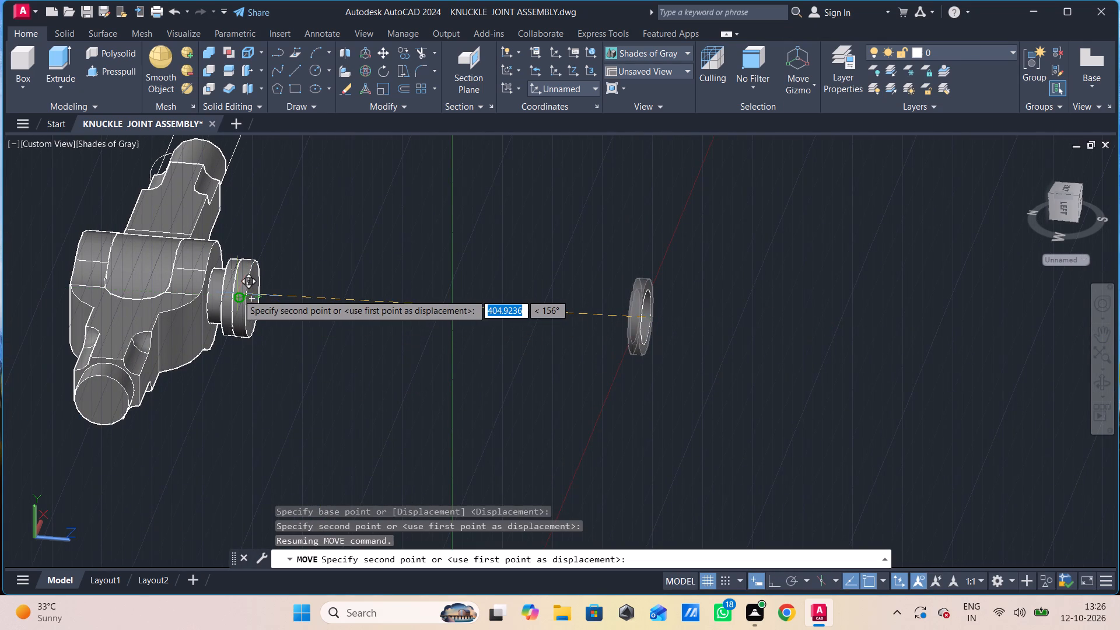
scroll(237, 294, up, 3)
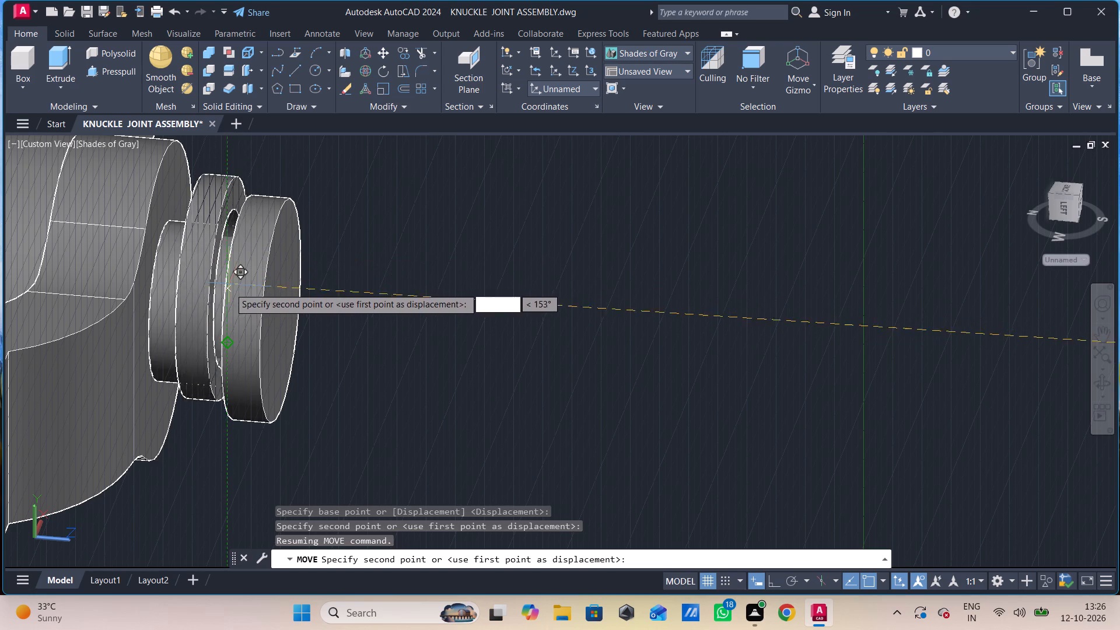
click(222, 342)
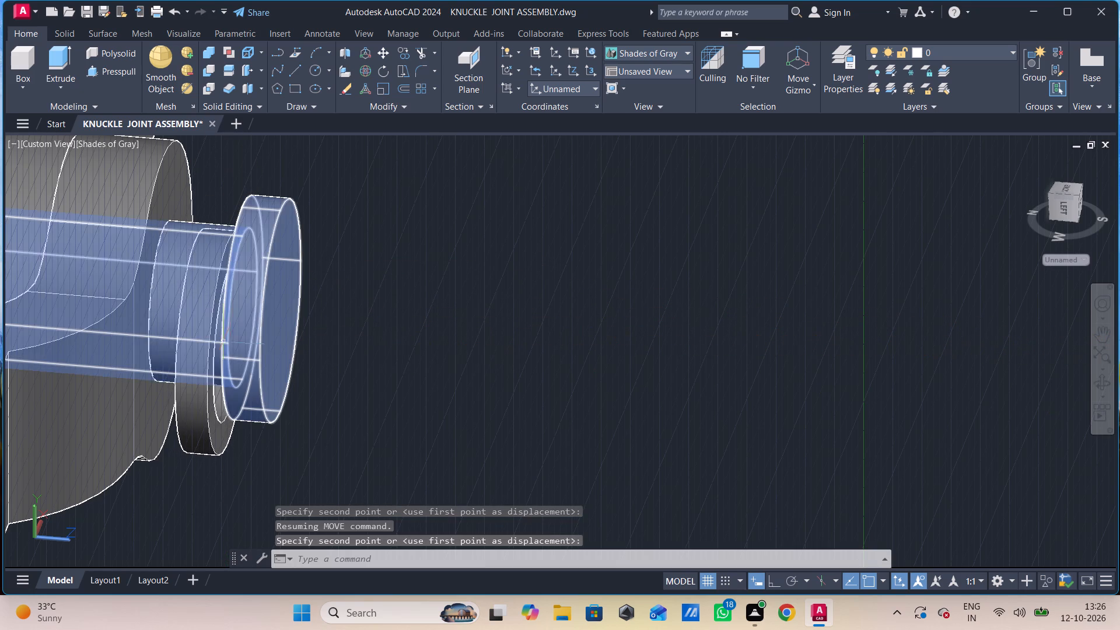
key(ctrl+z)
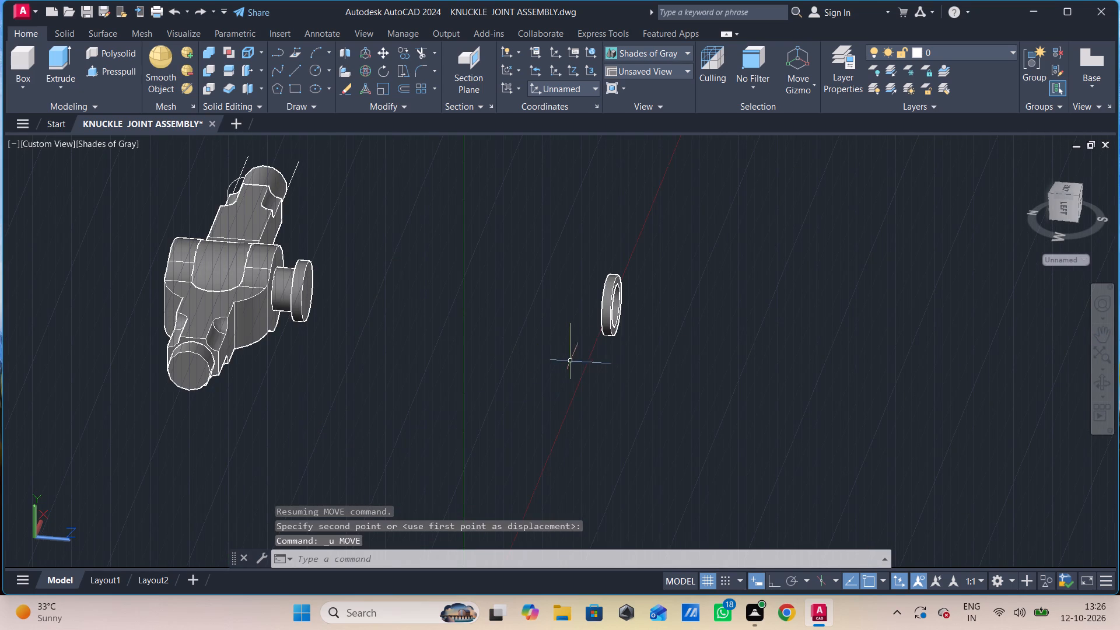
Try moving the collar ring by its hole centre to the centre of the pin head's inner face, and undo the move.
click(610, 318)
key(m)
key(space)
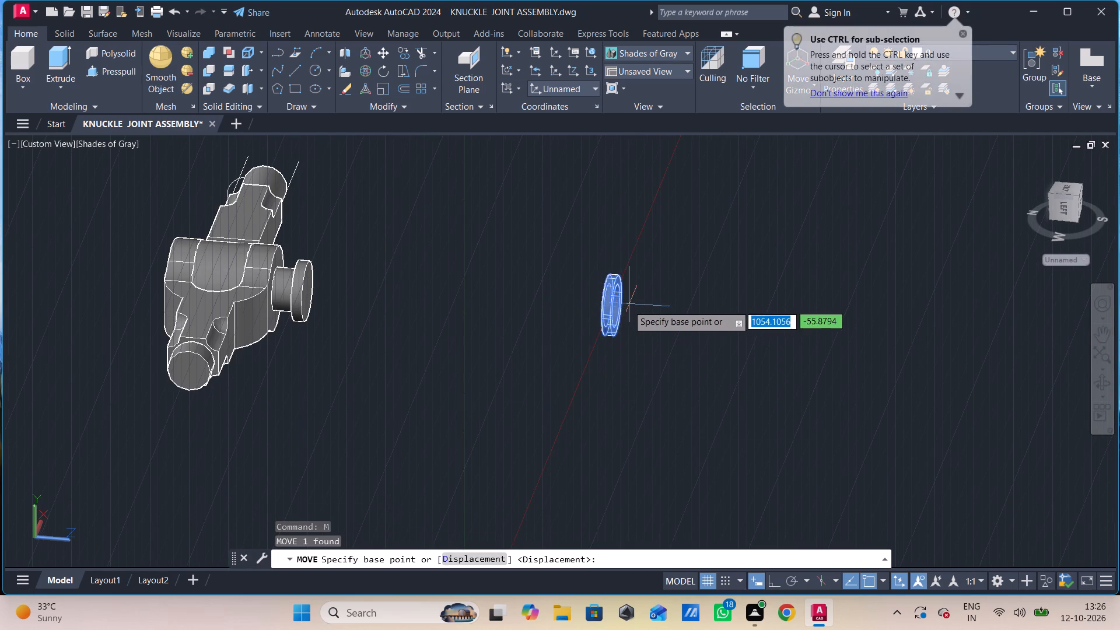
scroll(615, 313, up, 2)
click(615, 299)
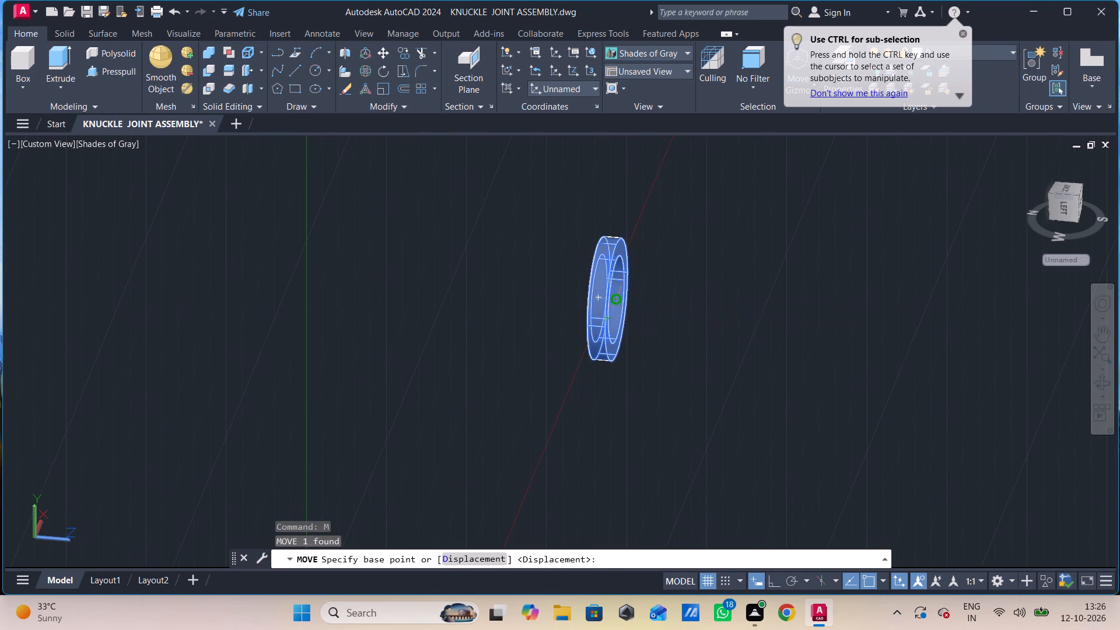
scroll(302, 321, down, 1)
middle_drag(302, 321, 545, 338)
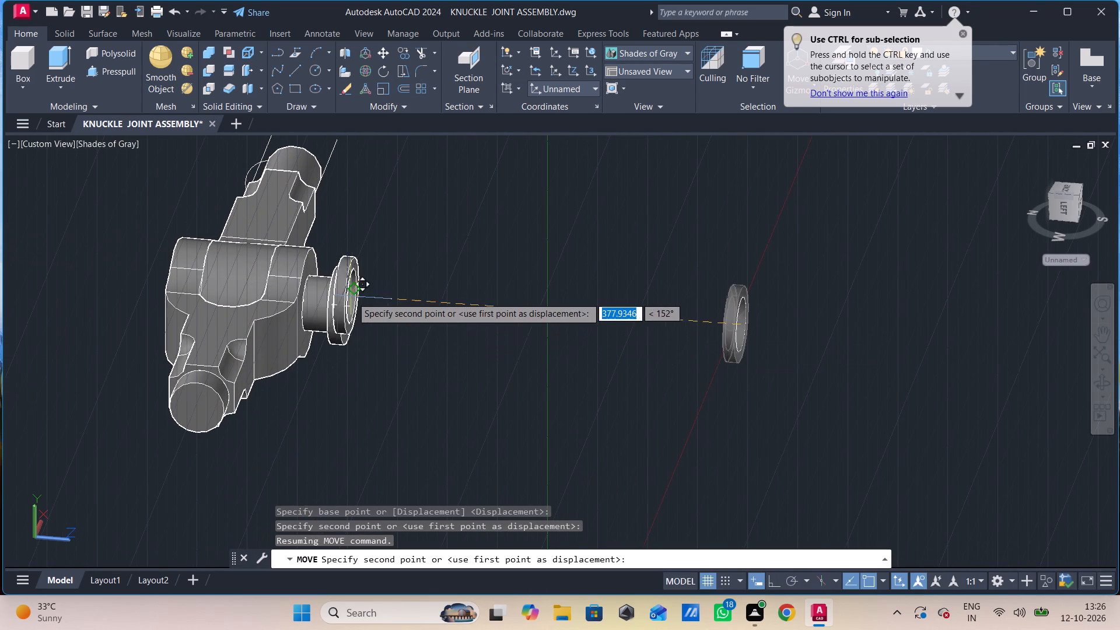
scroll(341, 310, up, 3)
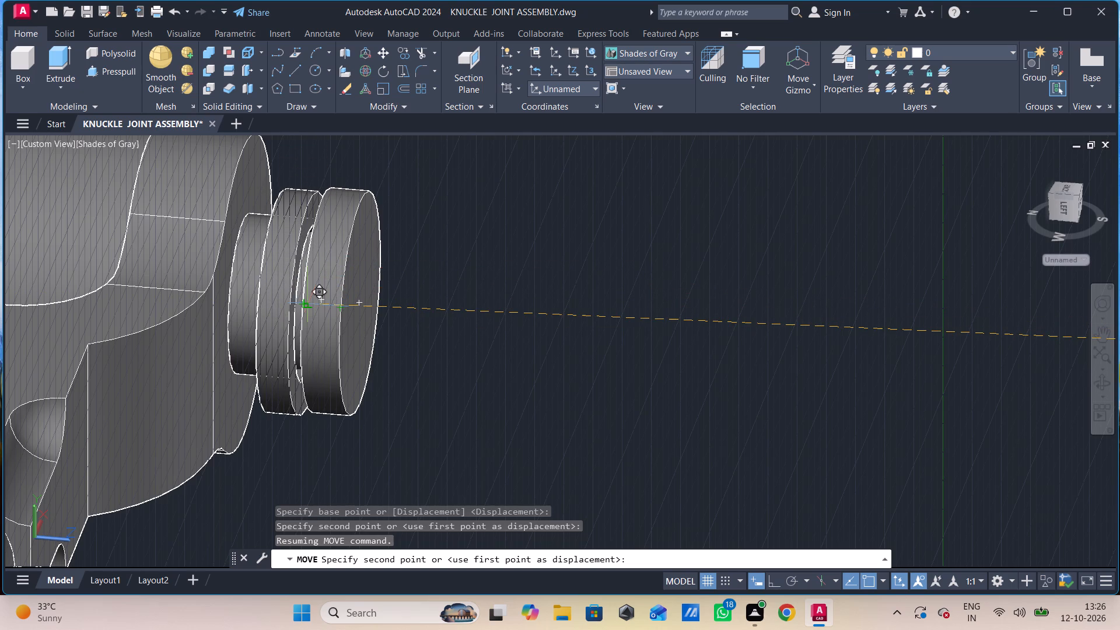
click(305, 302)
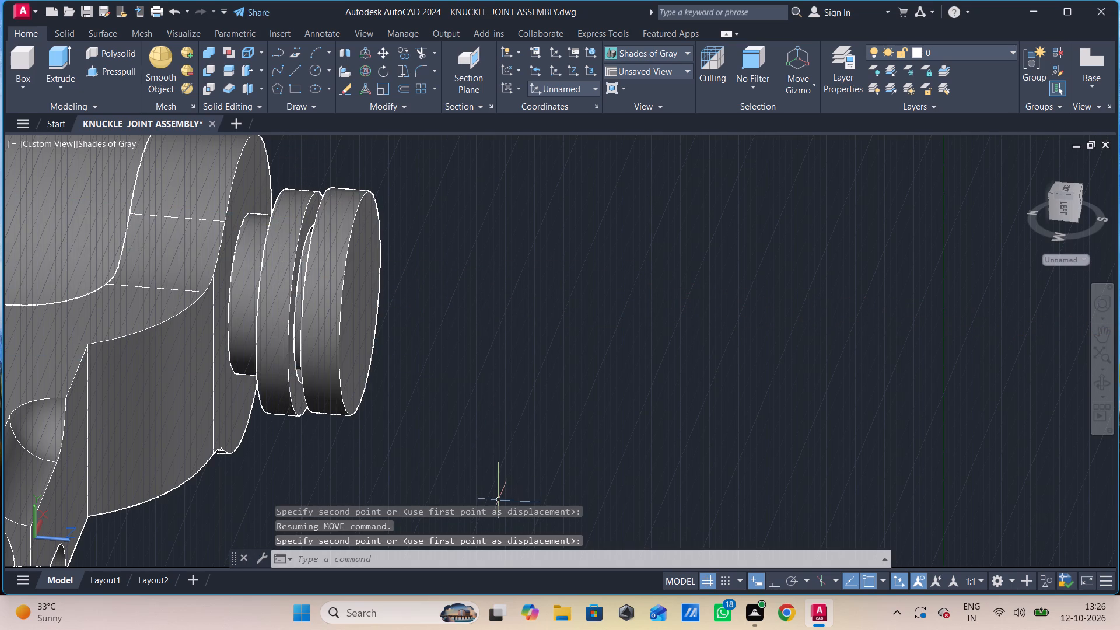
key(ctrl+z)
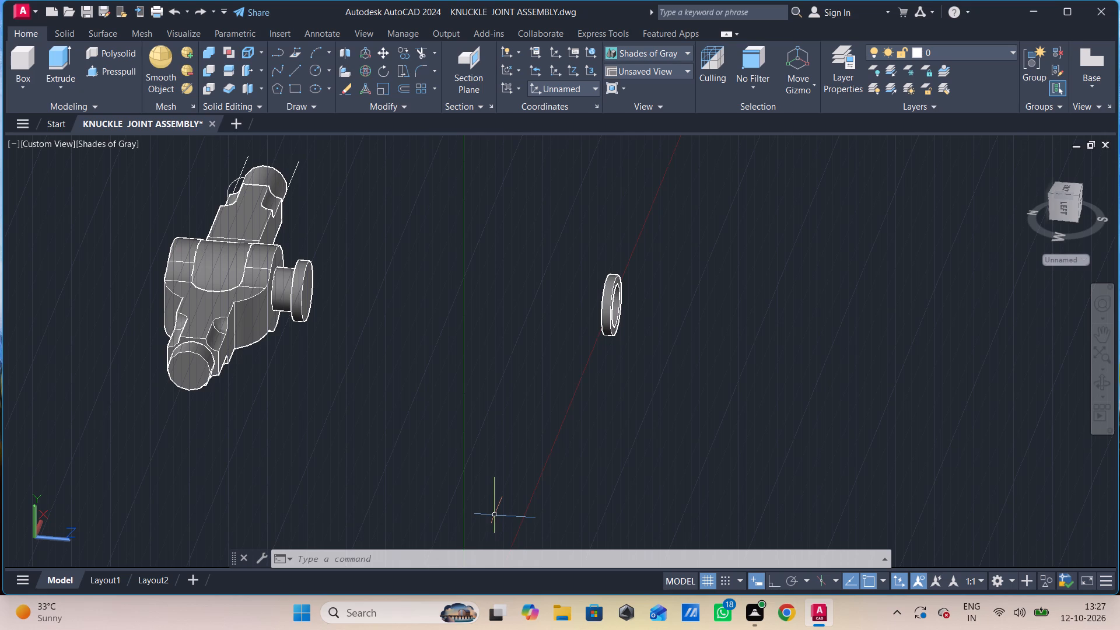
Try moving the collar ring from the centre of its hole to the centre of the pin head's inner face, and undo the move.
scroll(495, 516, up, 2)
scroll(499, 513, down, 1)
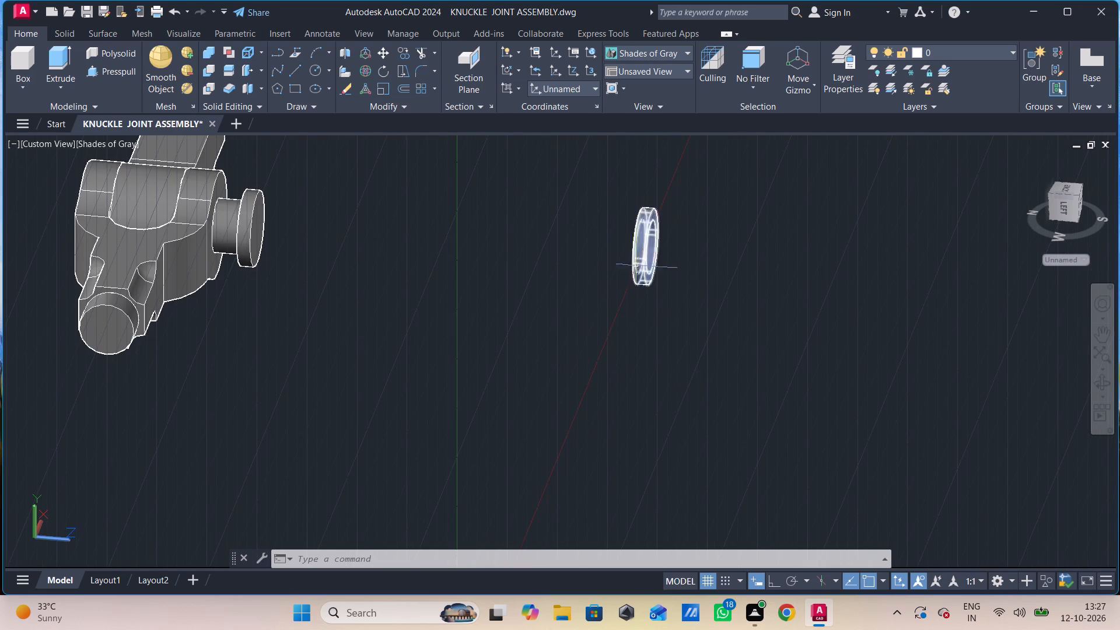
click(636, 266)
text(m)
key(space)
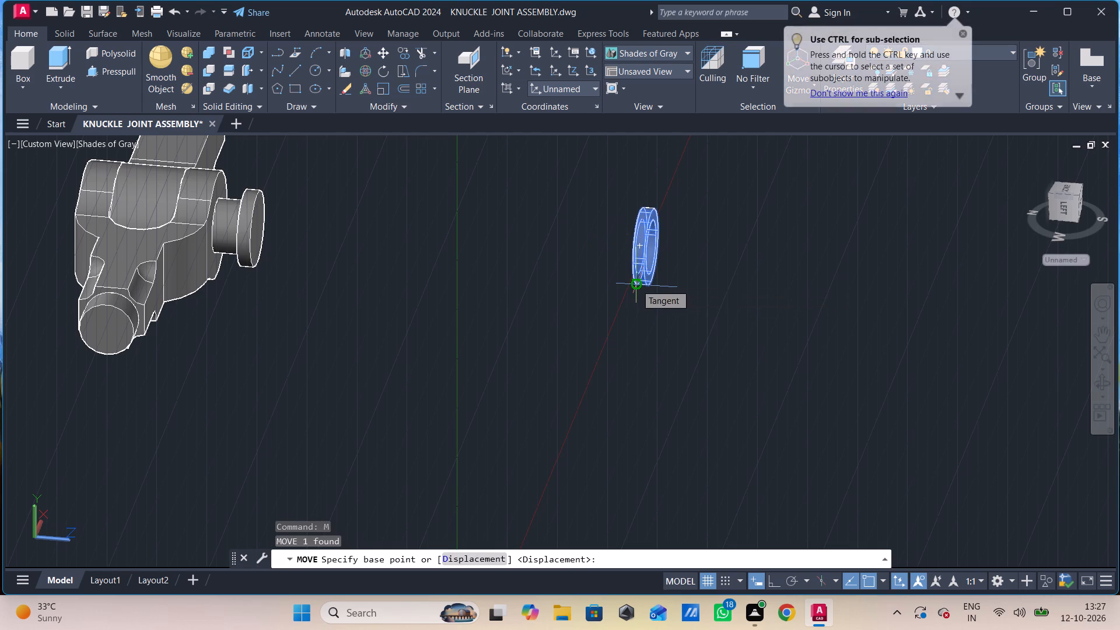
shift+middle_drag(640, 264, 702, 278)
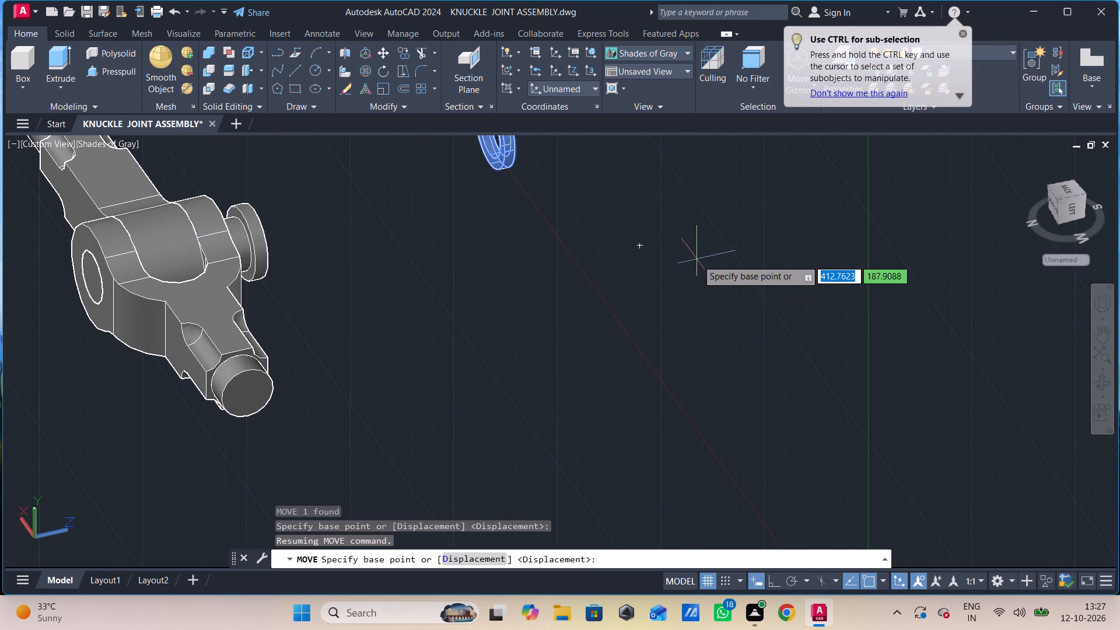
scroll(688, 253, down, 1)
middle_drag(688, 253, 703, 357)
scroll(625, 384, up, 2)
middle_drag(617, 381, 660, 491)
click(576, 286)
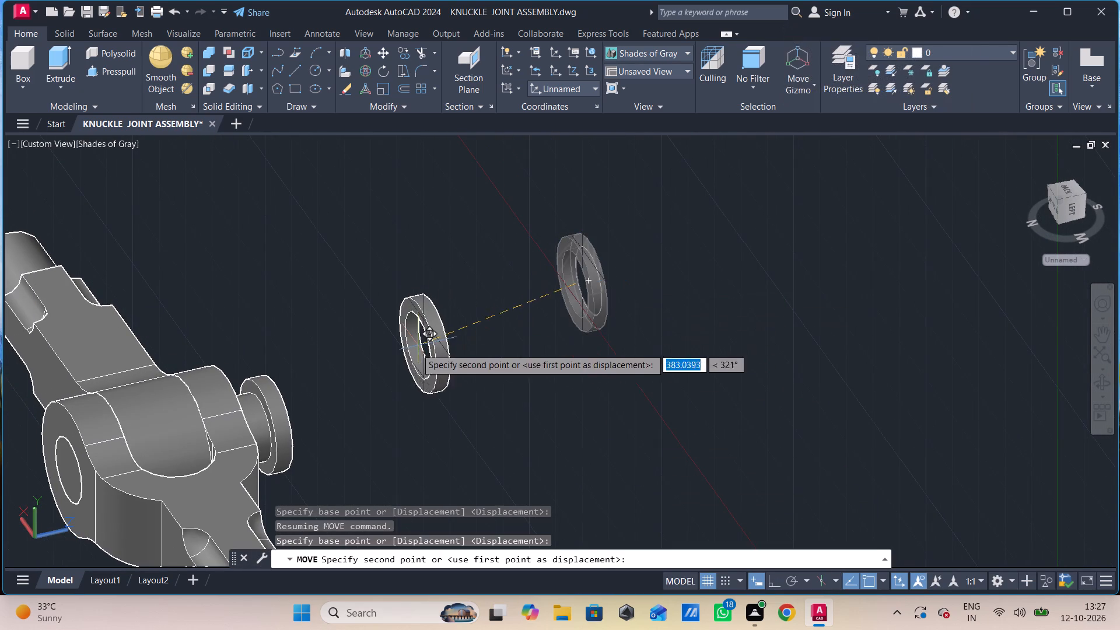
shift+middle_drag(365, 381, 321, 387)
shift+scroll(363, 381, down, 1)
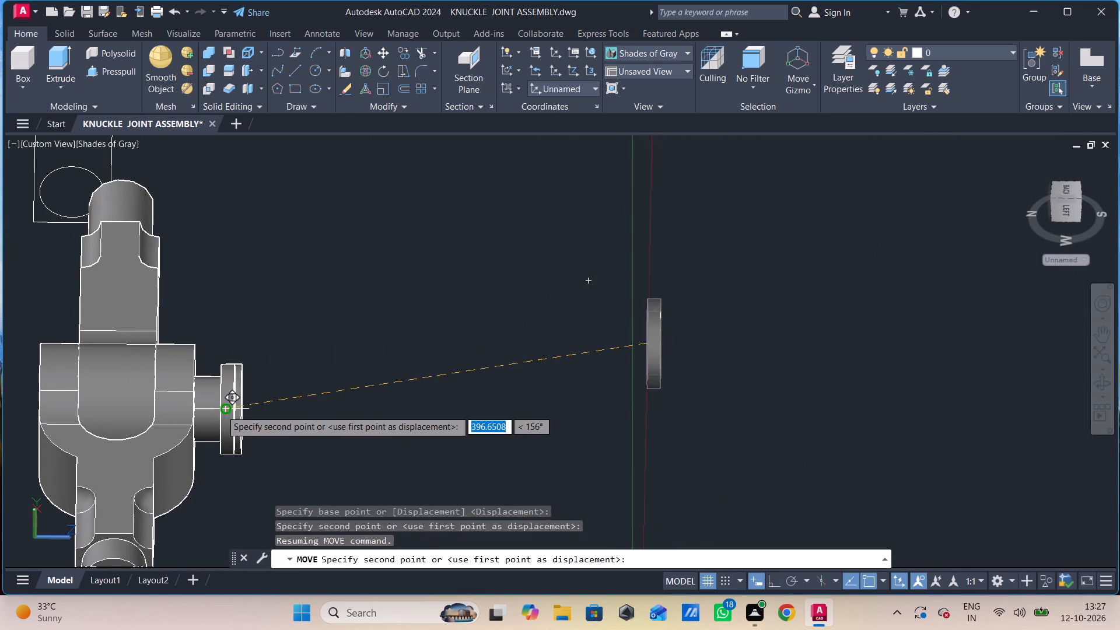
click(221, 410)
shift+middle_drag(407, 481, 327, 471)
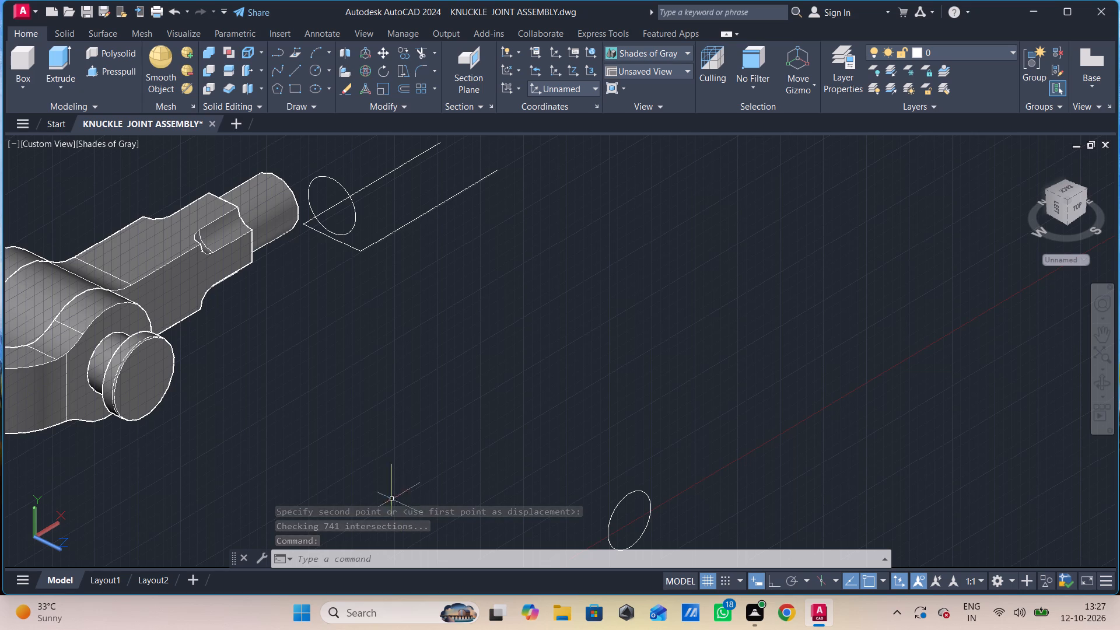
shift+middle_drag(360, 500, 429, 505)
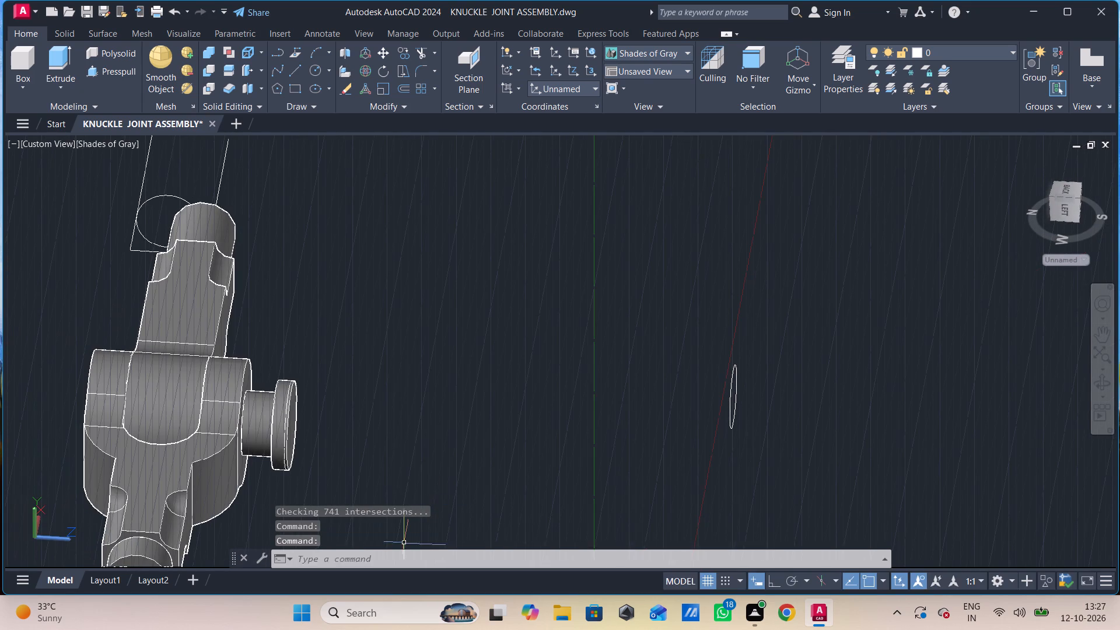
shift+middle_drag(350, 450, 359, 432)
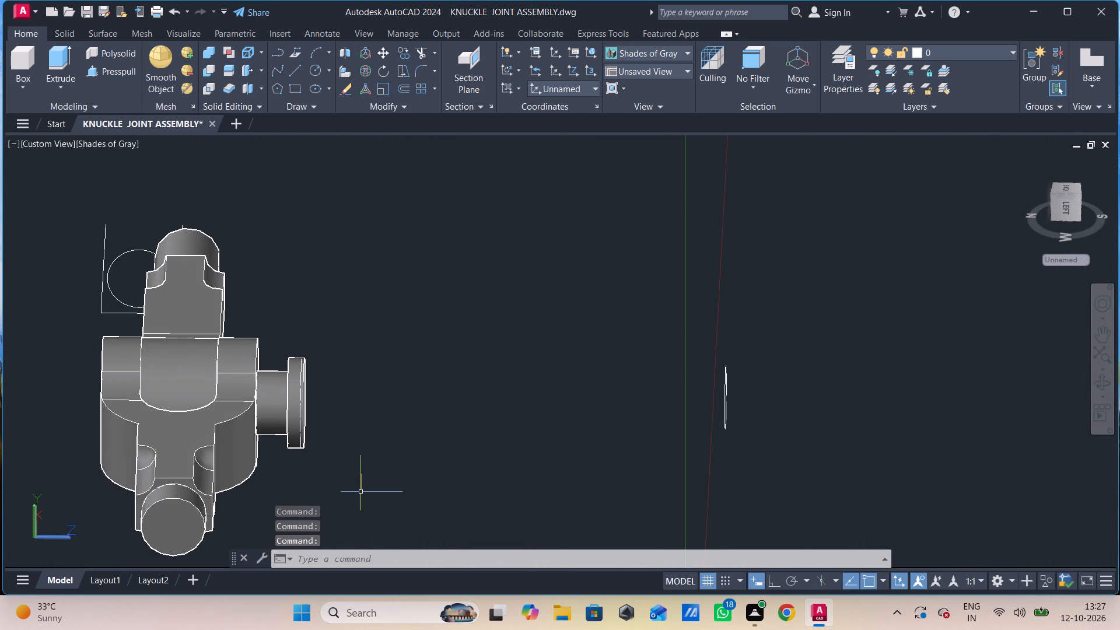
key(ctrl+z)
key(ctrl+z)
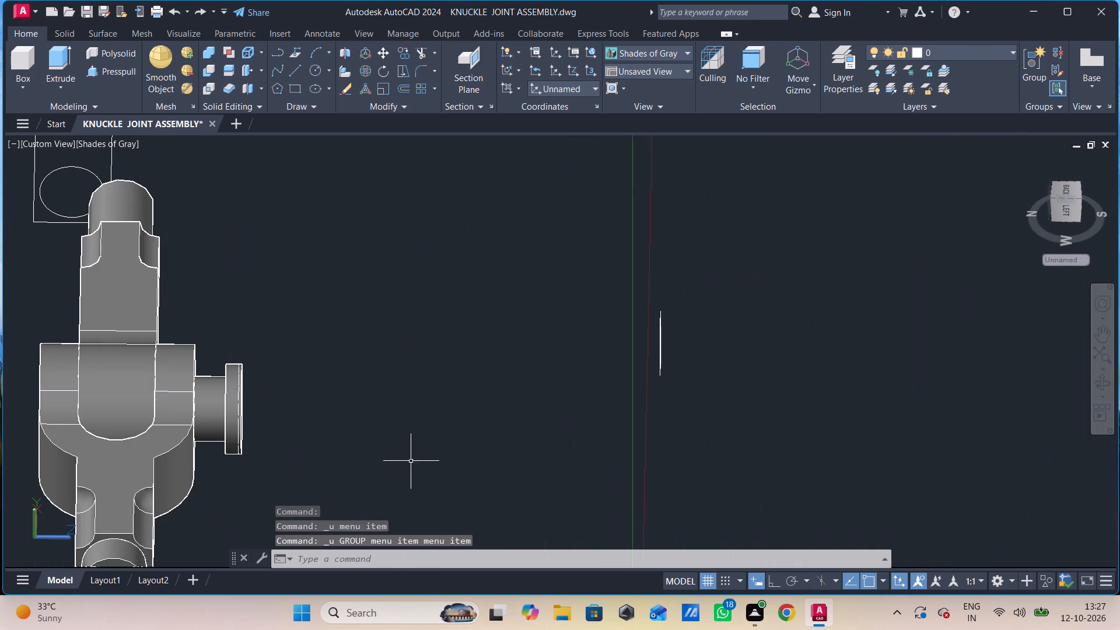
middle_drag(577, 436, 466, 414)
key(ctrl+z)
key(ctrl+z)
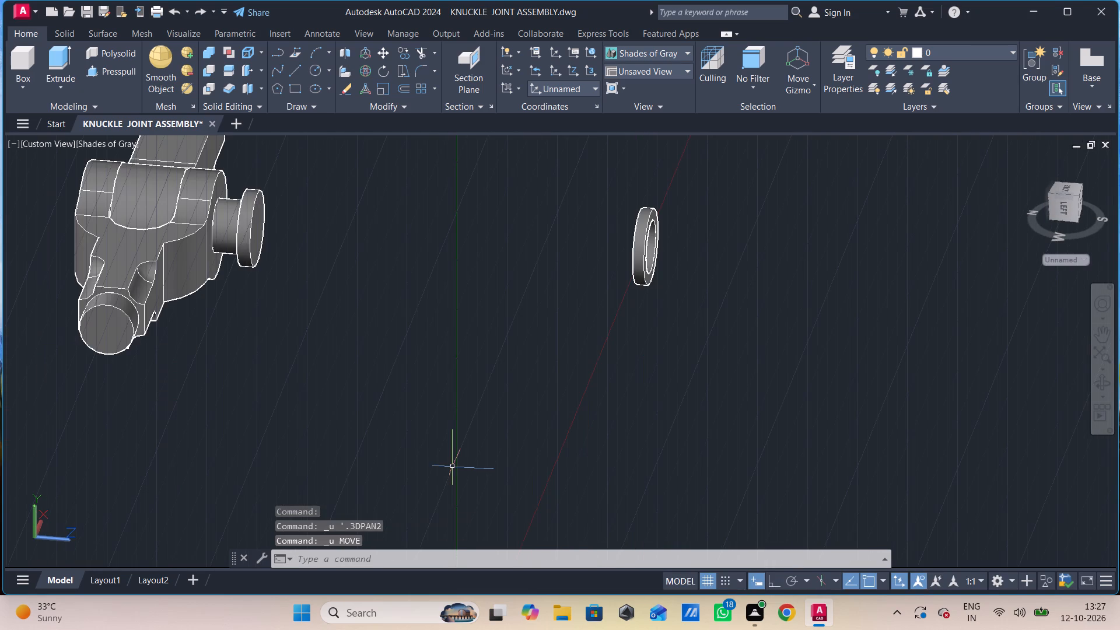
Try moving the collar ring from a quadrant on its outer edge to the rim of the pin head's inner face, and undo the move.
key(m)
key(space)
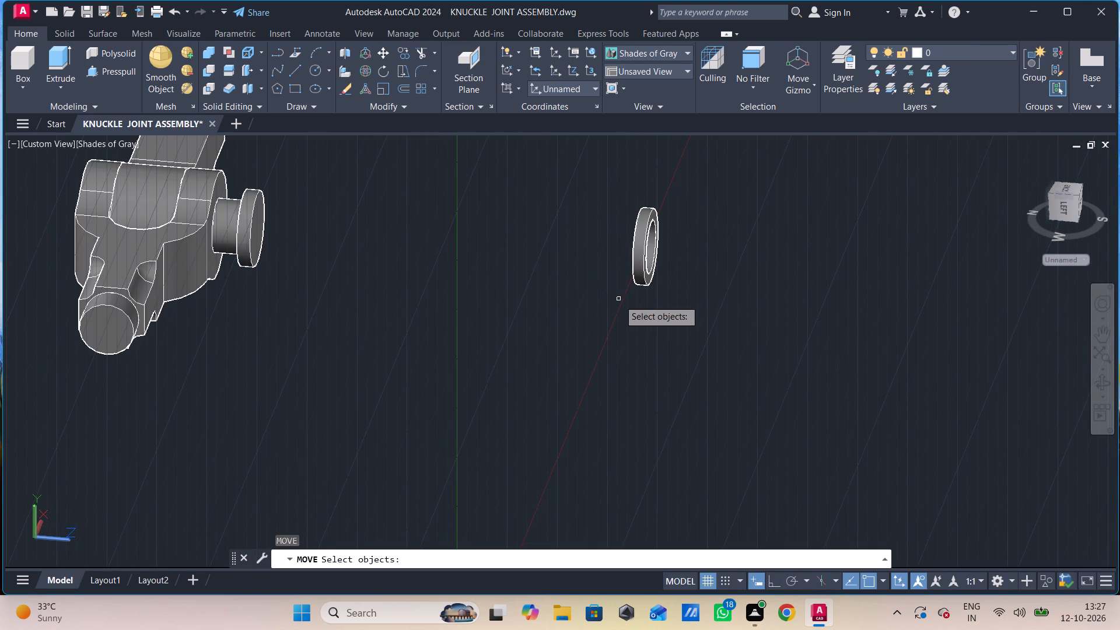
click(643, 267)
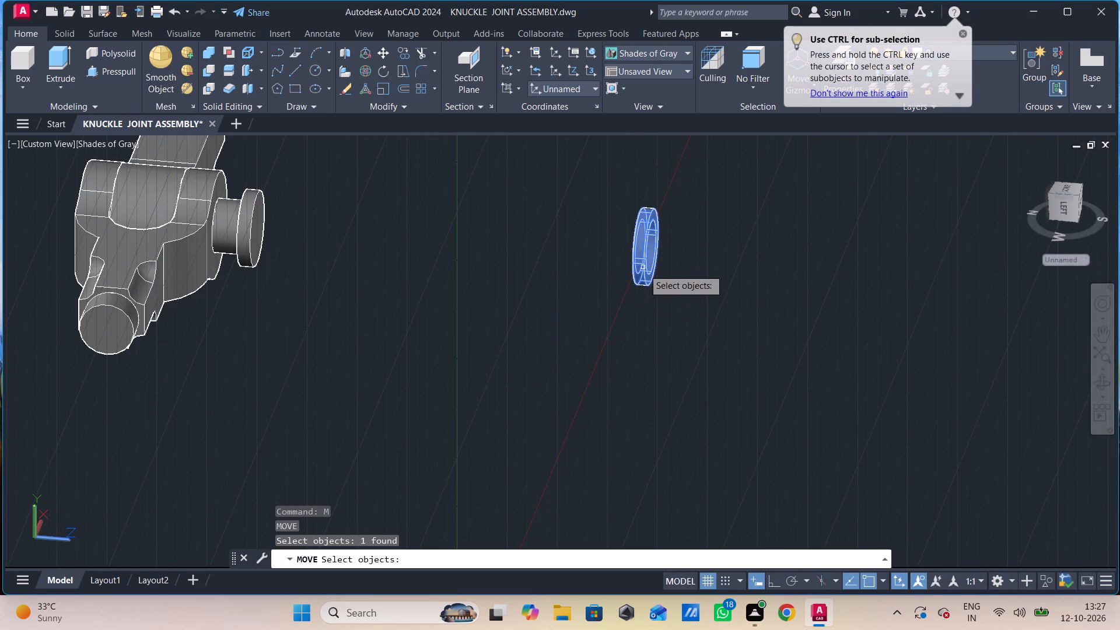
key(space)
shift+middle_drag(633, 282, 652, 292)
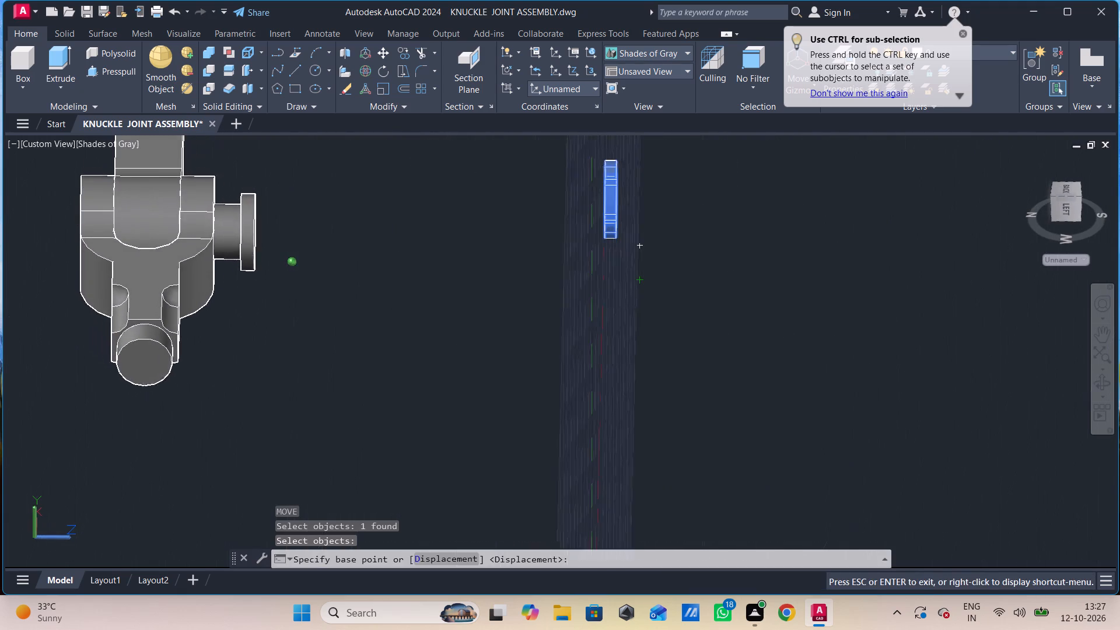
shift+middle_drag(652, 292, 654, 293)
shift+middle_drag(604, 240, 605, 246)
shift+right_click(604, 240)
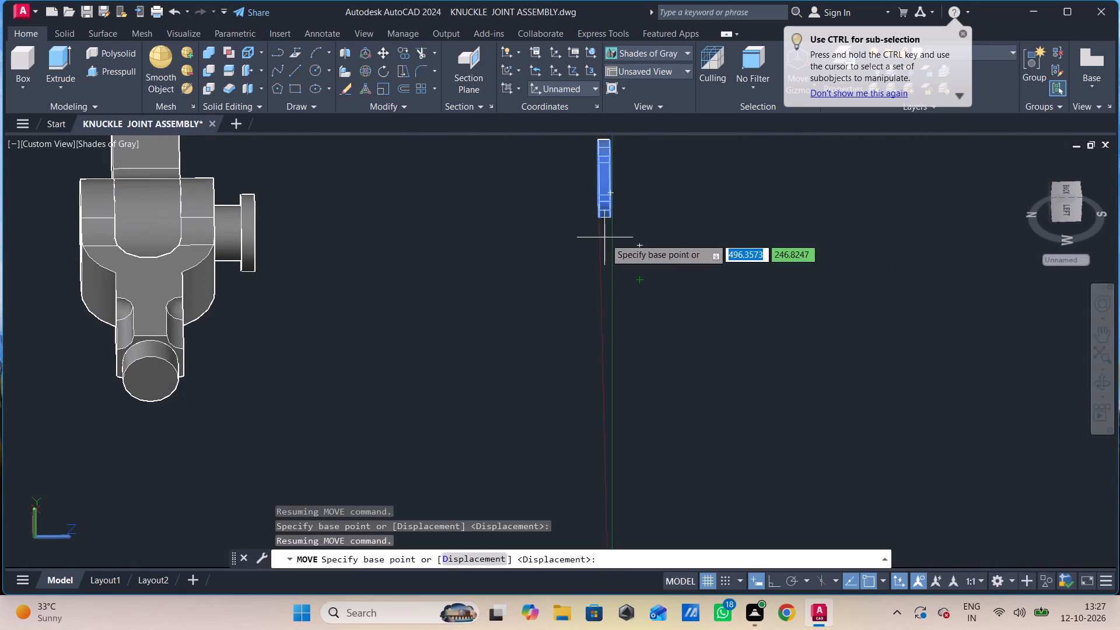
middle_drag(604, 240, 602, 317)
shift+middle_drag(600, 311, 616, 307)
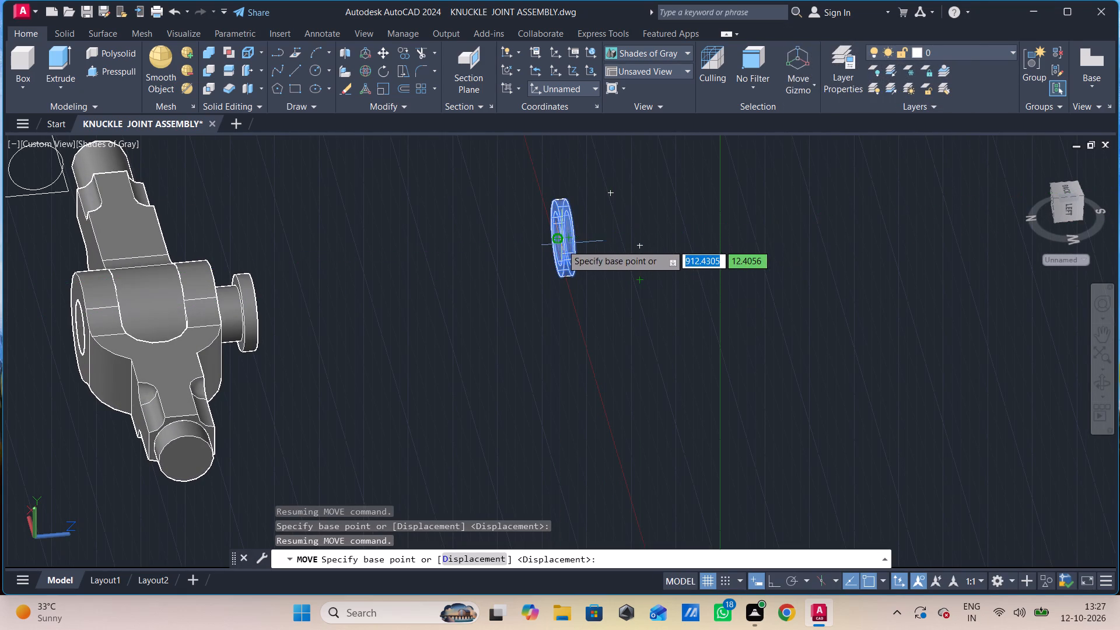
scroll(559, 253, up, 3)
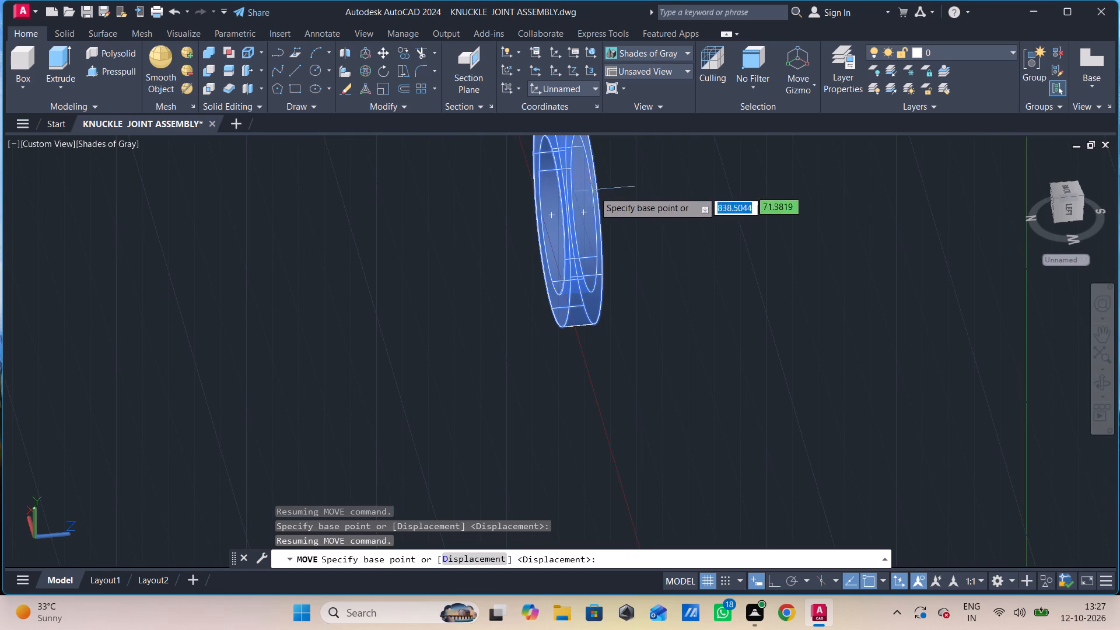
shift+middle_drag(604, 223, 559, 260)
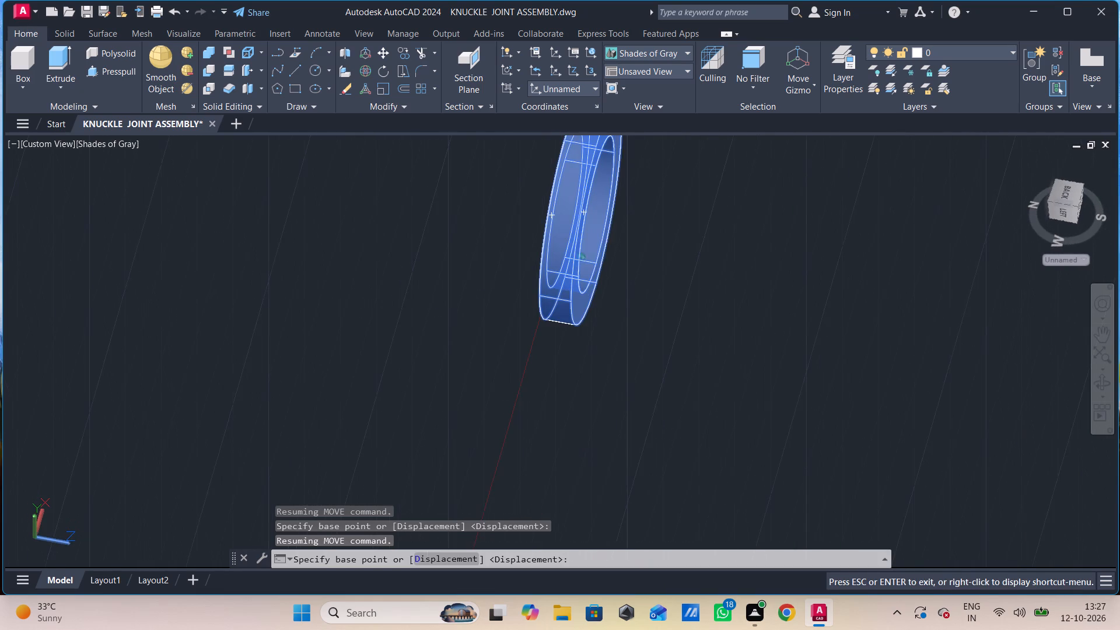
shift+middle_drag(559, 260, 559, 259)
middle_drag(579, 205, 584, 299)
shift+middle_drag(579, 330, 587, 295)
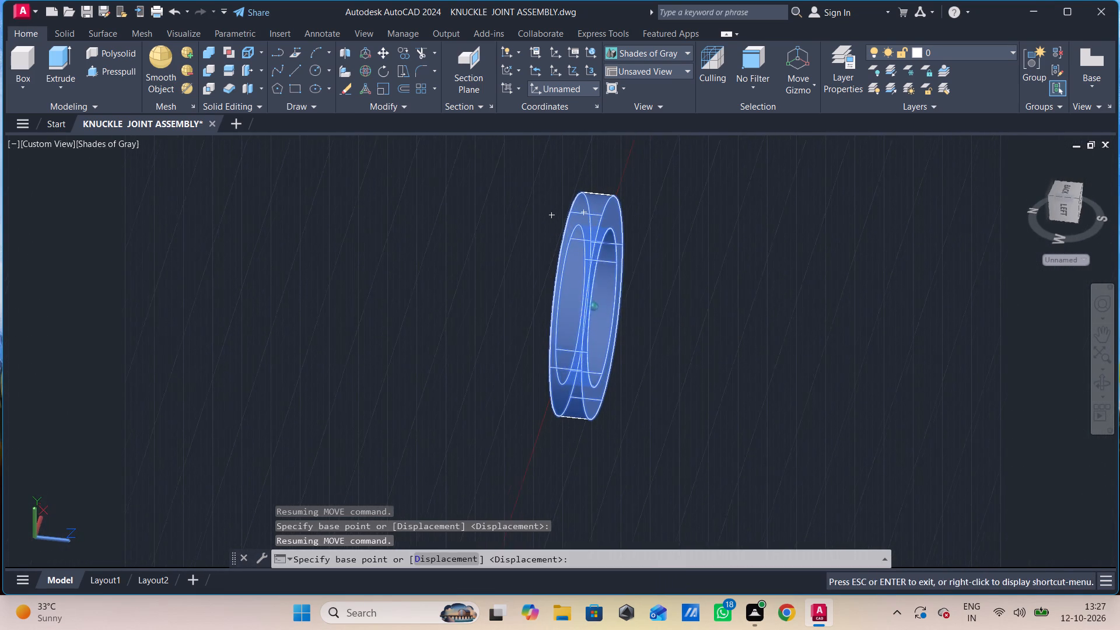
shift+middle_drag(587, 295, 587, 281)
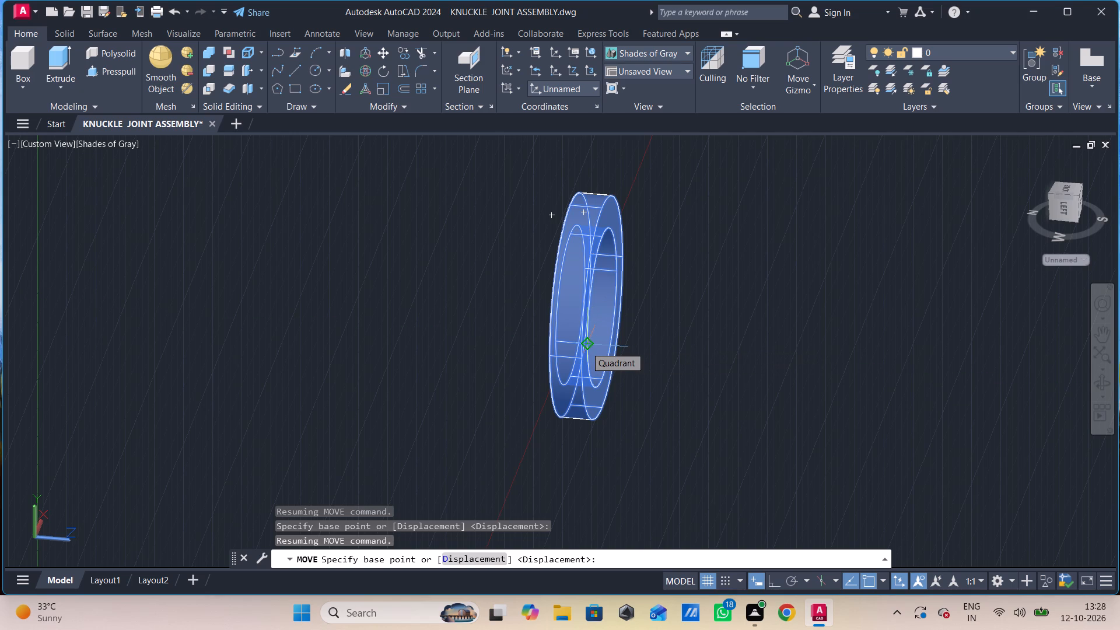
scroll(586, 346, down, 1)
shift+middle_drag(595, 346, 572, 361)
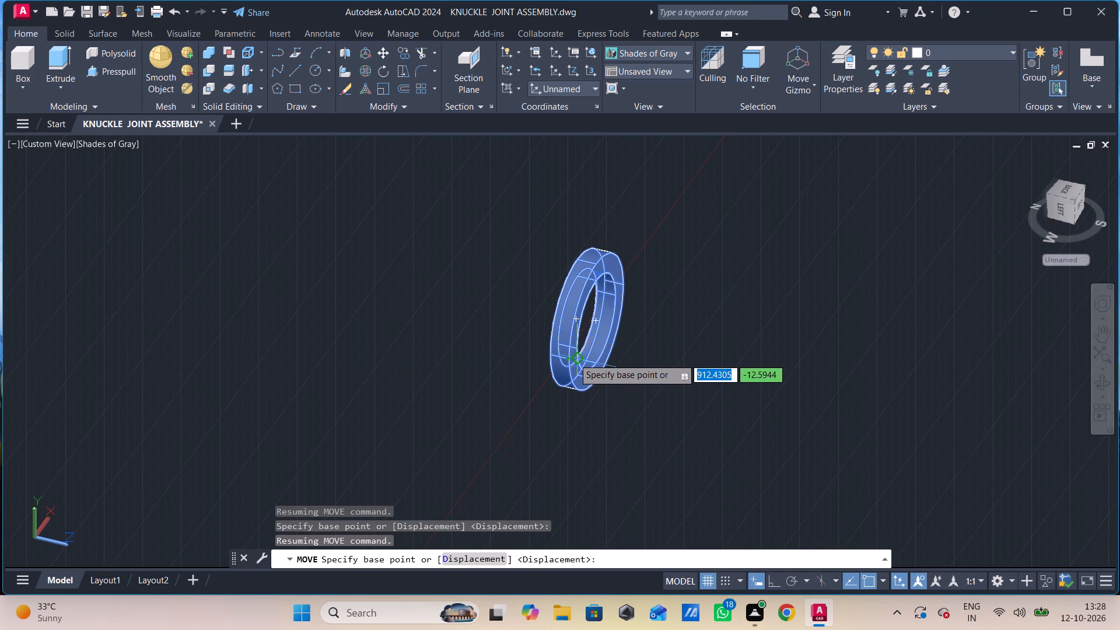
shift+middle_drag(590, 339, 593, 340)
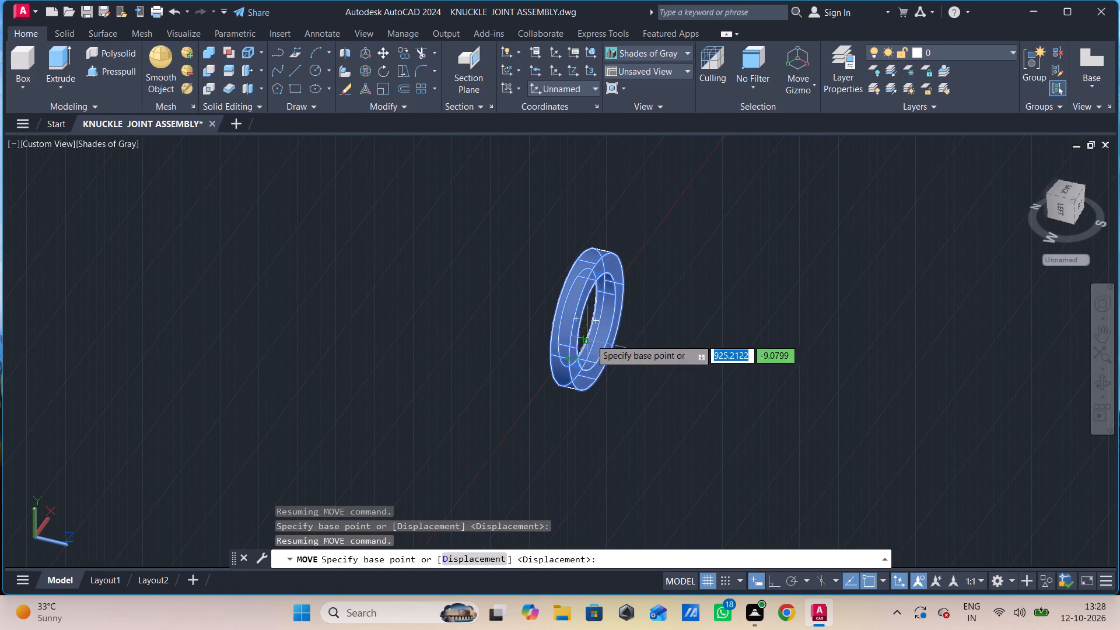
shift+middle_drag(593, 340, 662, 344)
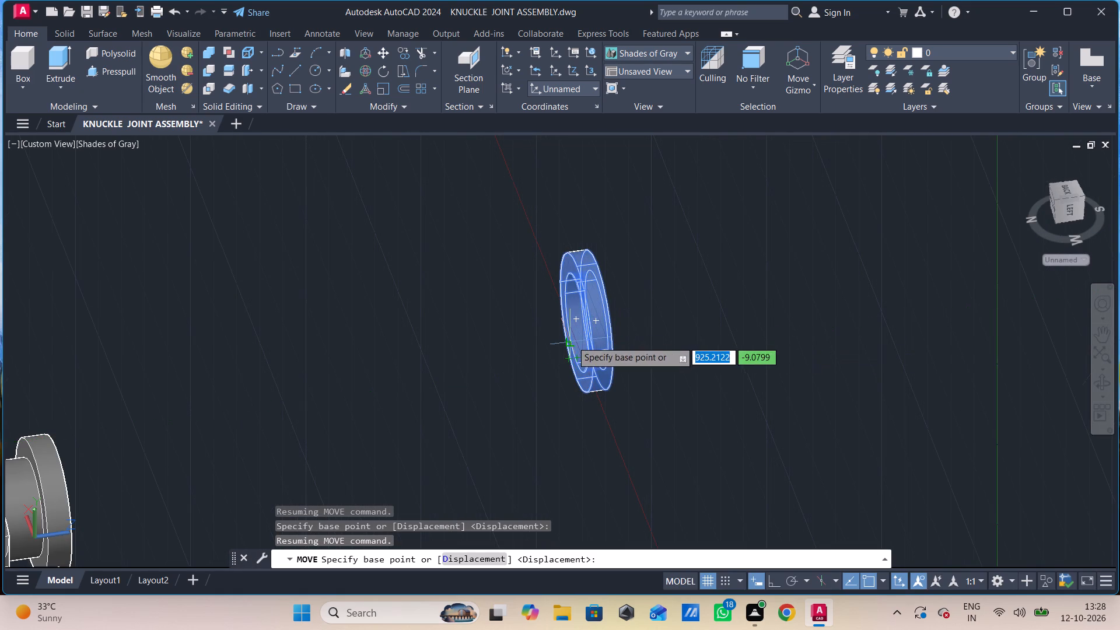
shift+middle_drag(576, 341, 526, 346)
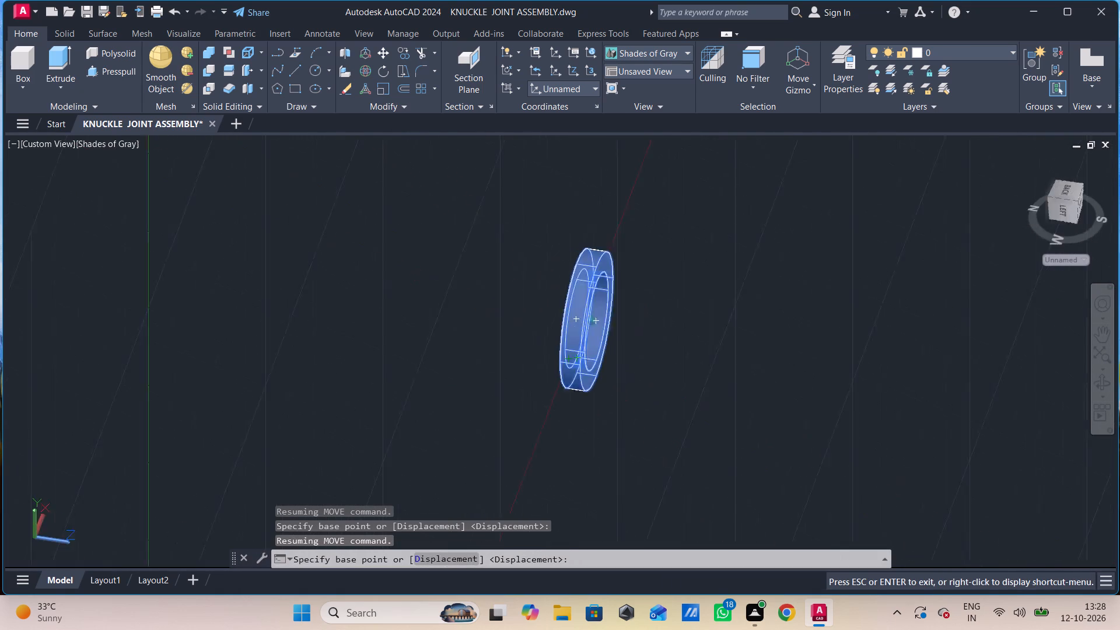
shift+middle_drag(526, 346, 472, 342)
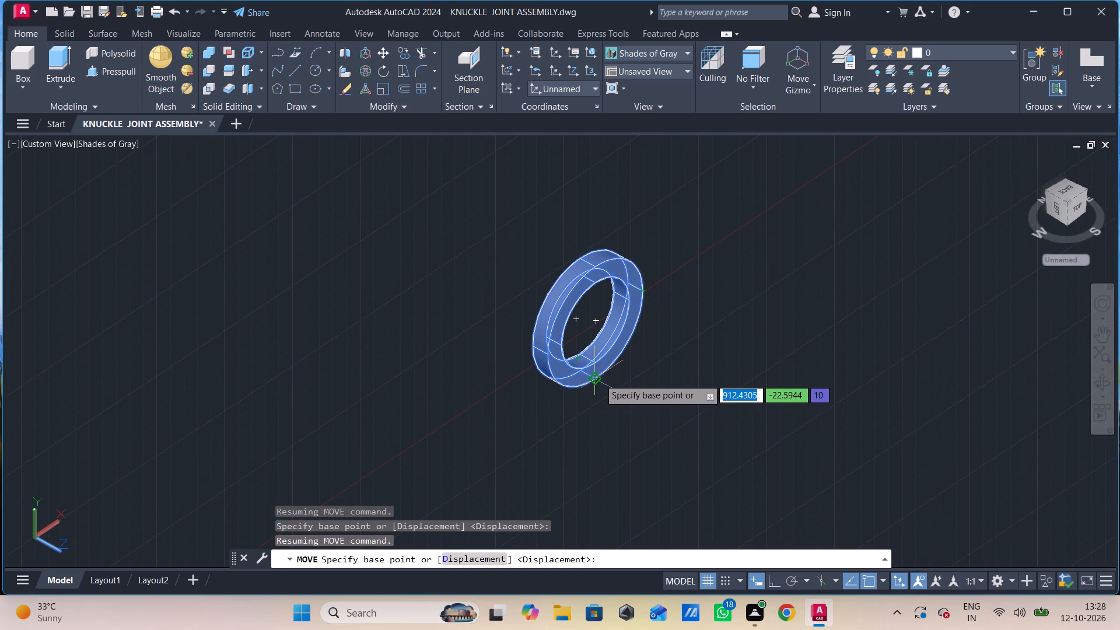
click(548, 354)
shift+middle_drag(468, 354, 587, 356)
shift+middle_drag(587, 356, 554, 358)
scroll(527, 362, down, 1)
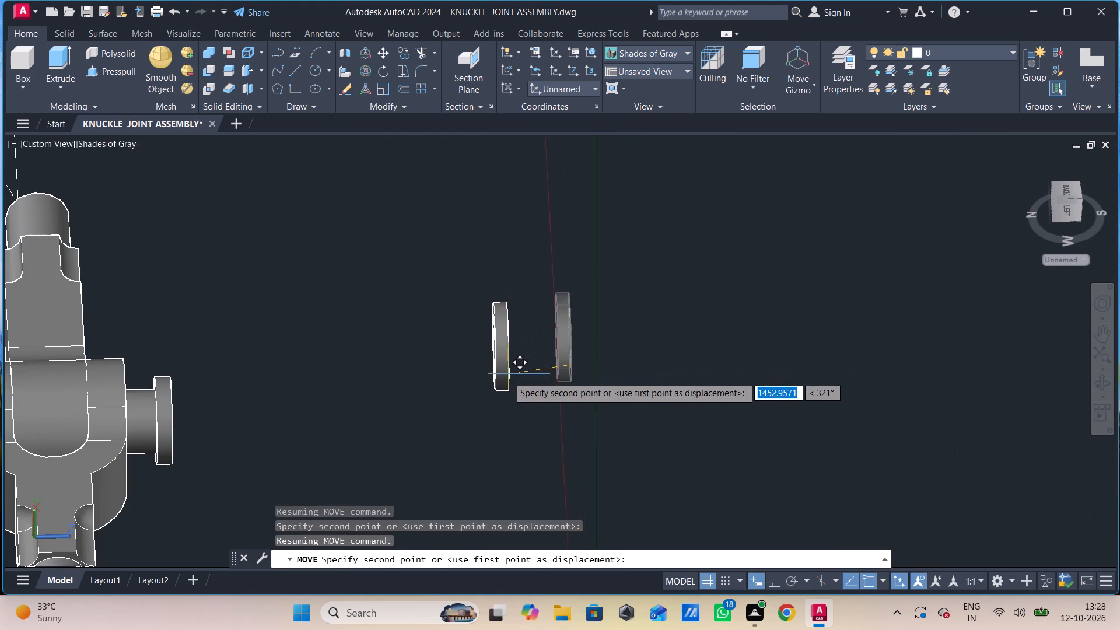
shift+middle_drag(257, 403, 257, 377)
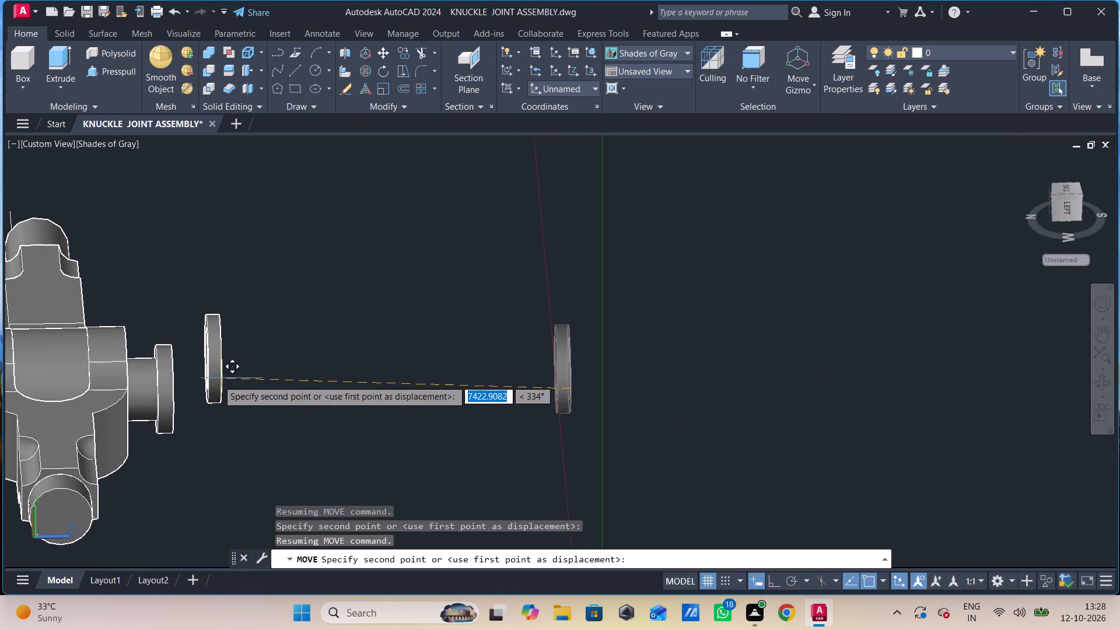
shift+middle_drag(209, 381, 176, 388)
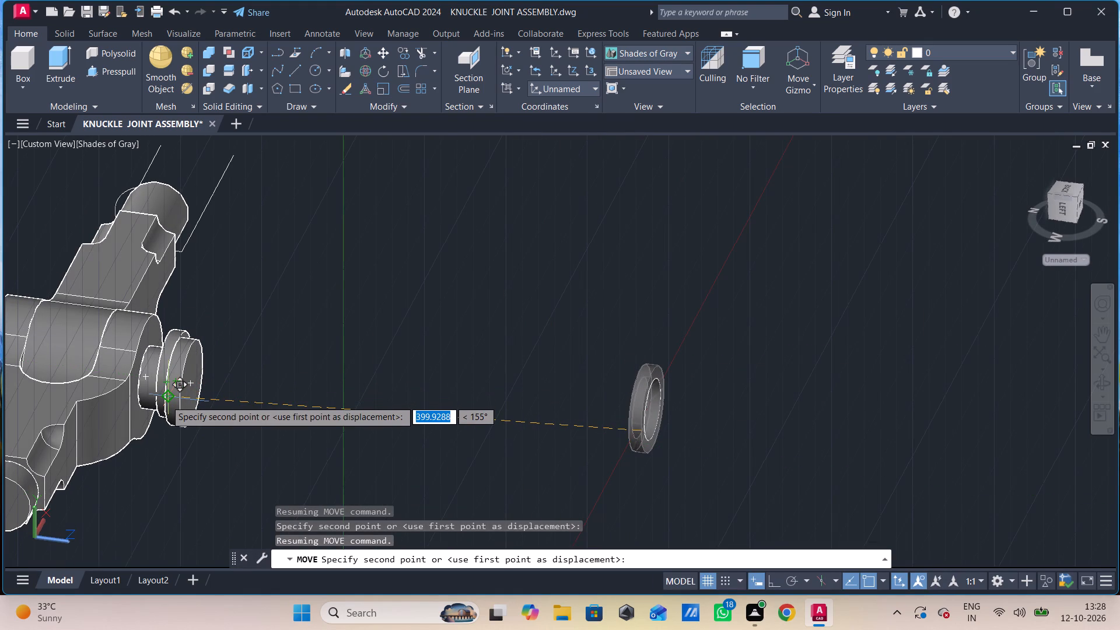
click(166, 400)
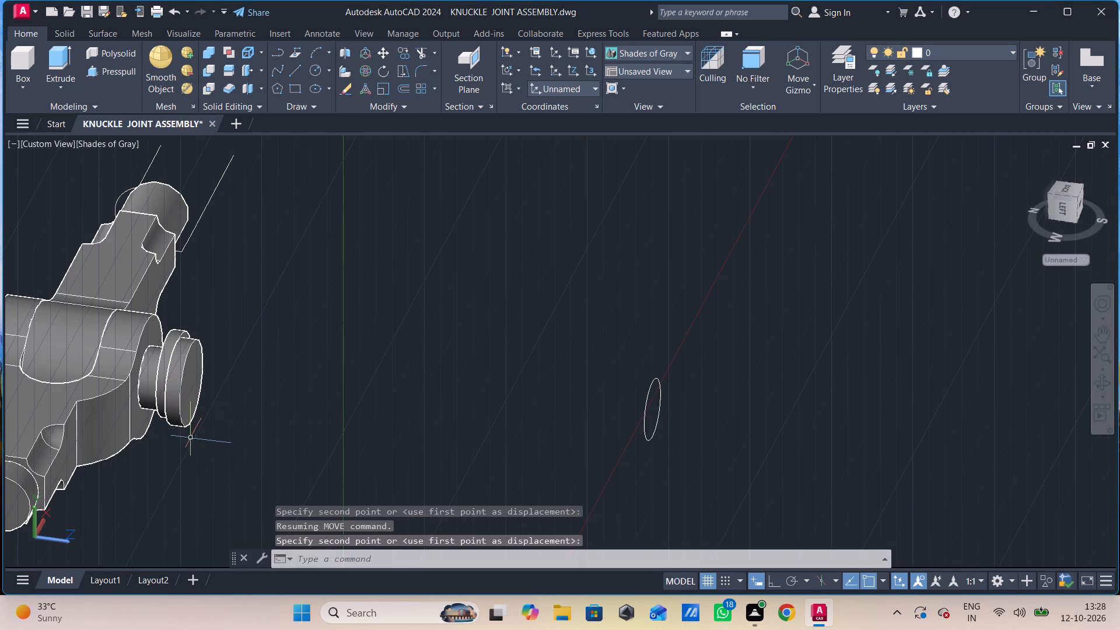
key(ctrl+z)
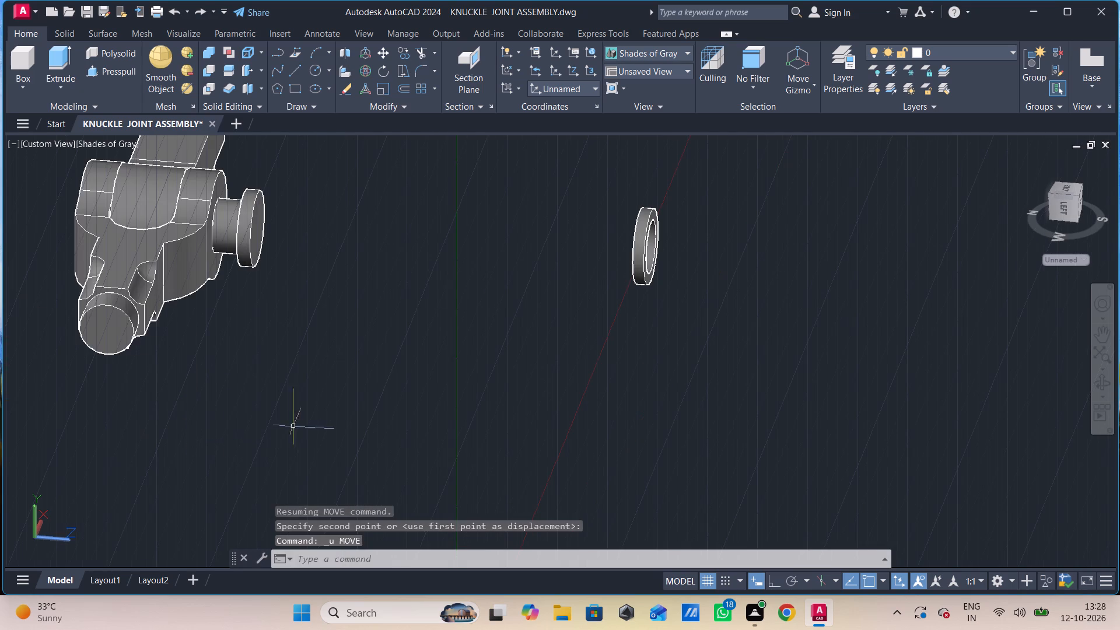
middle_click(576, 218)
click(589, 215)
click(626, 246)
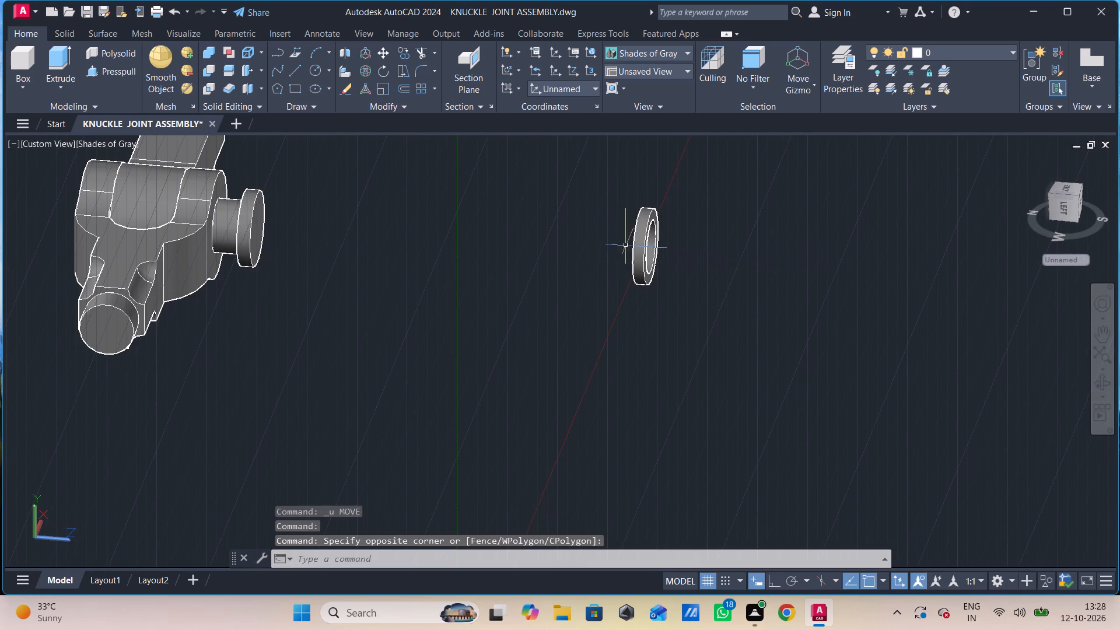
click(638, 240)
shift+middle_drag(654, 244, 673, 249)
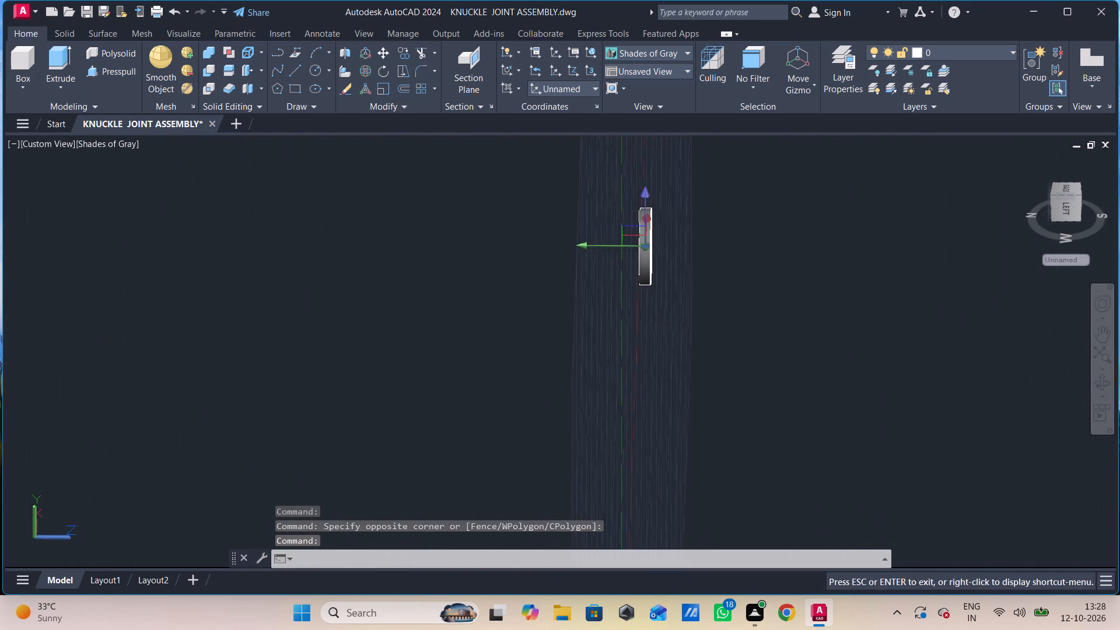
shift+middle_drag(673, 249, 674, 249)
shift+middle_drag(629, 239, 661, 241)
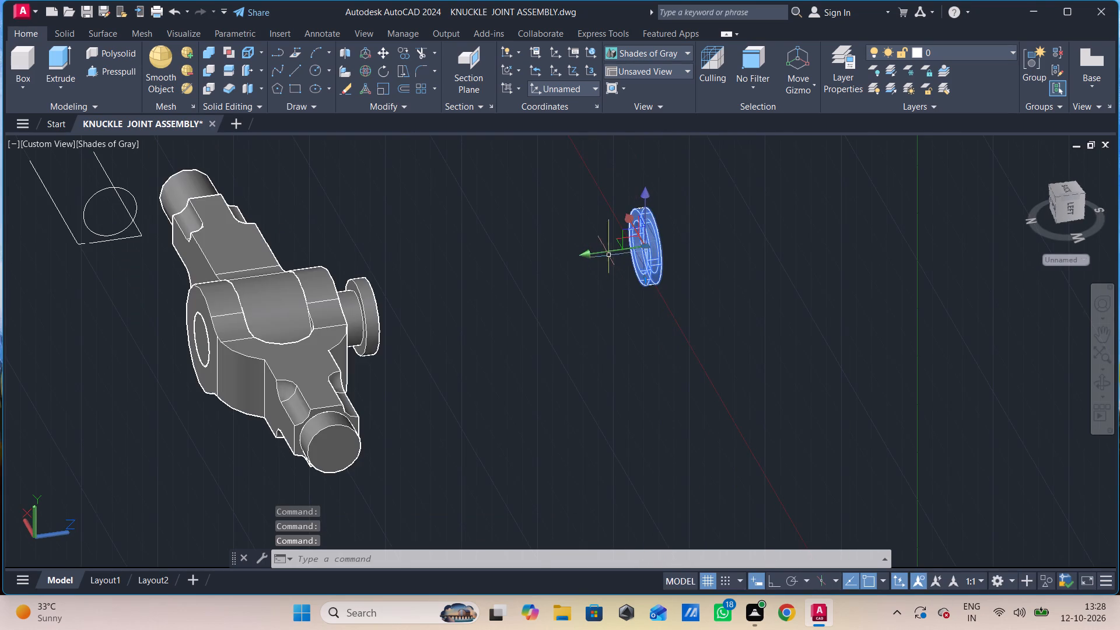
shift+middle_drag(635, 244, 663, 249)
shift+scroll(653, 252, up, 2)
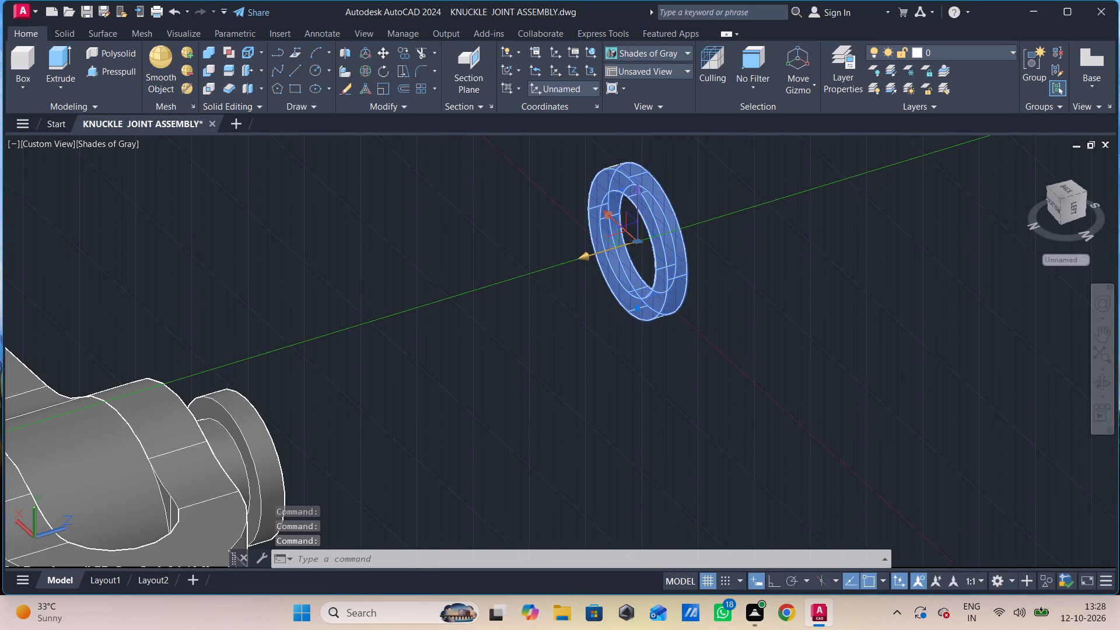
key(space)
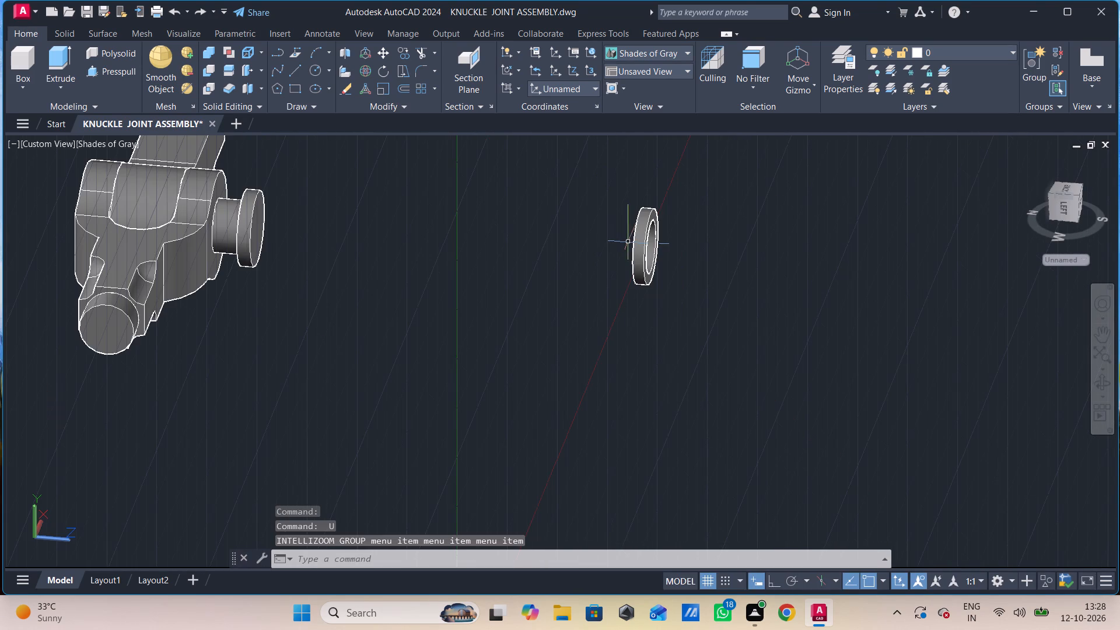
Move the collar ring by the centre of its circular face towards the pin's axis beside the pin head.
click(650, 243)
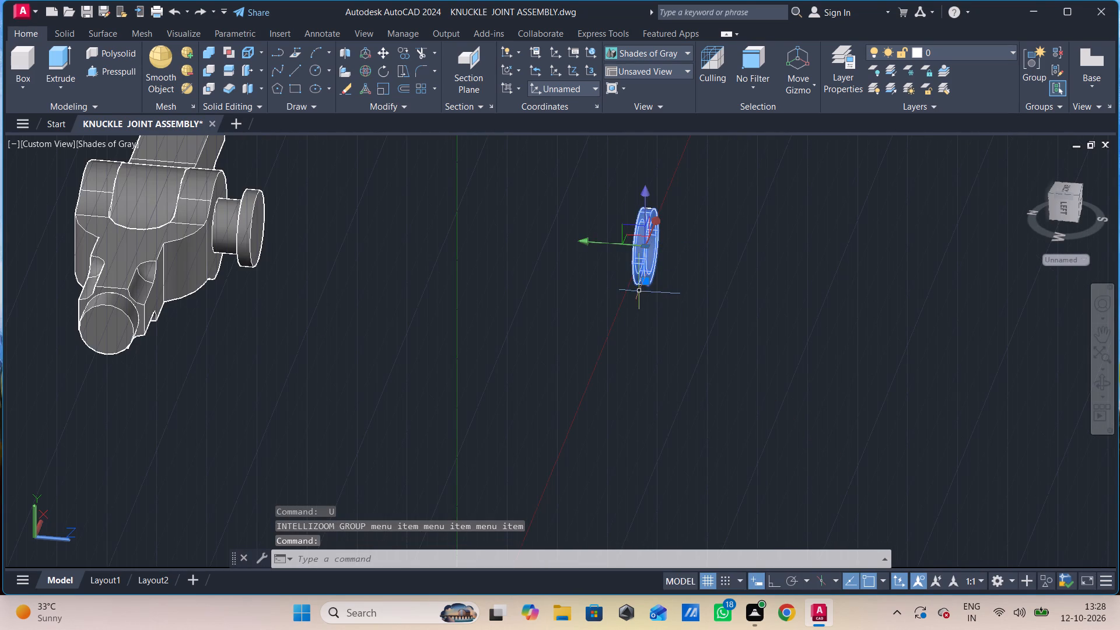
text(m)
key(space)
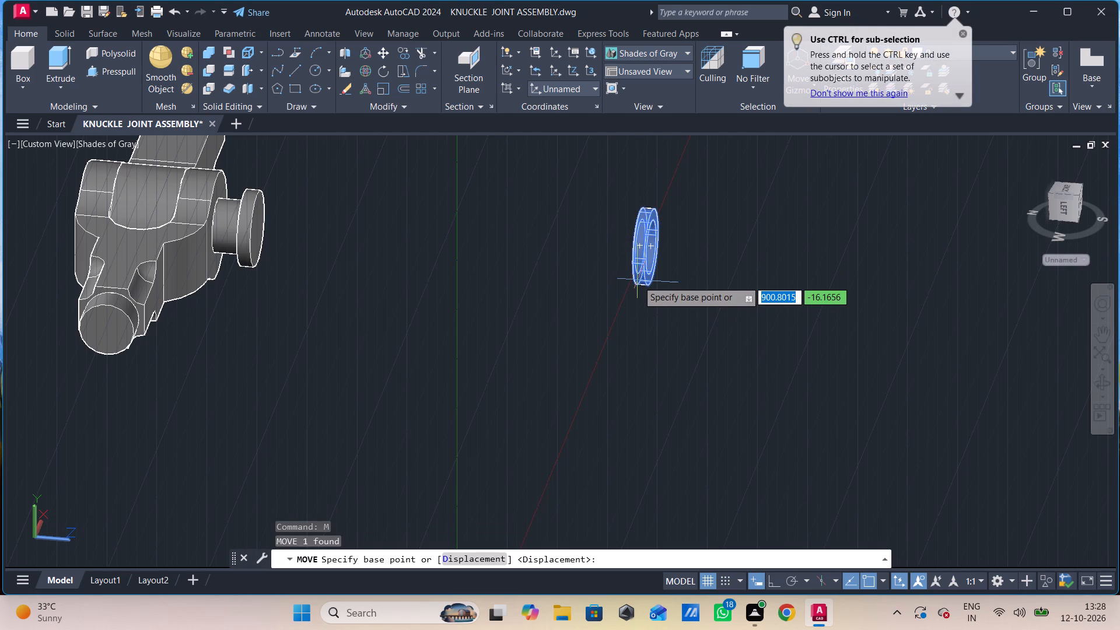
shift+middle_drag(638, 281, 673, 279)
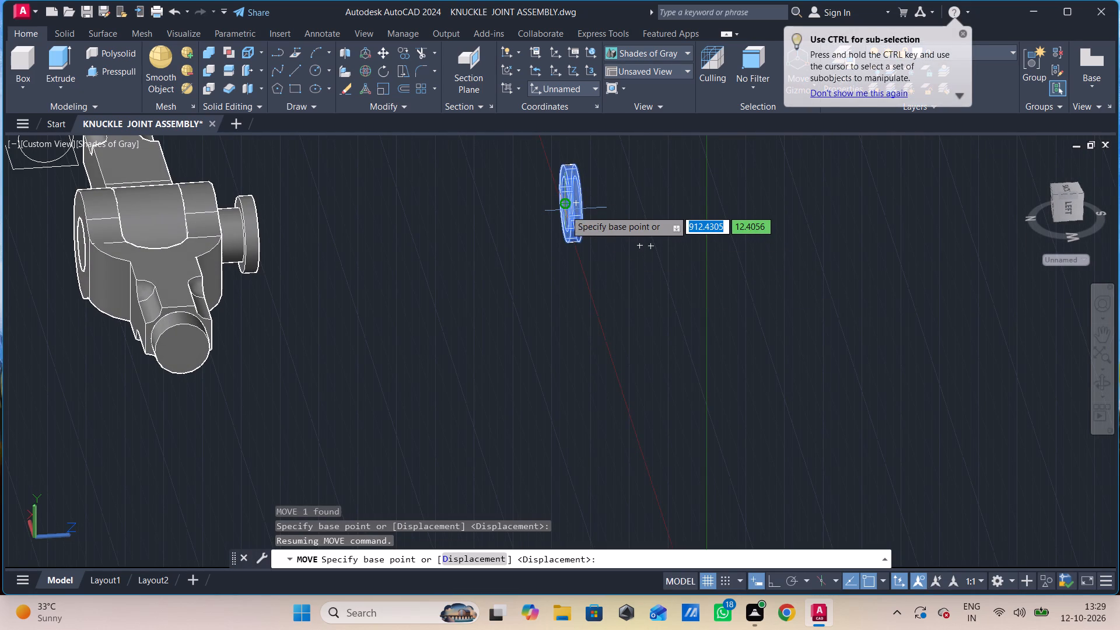
click(565, 206)
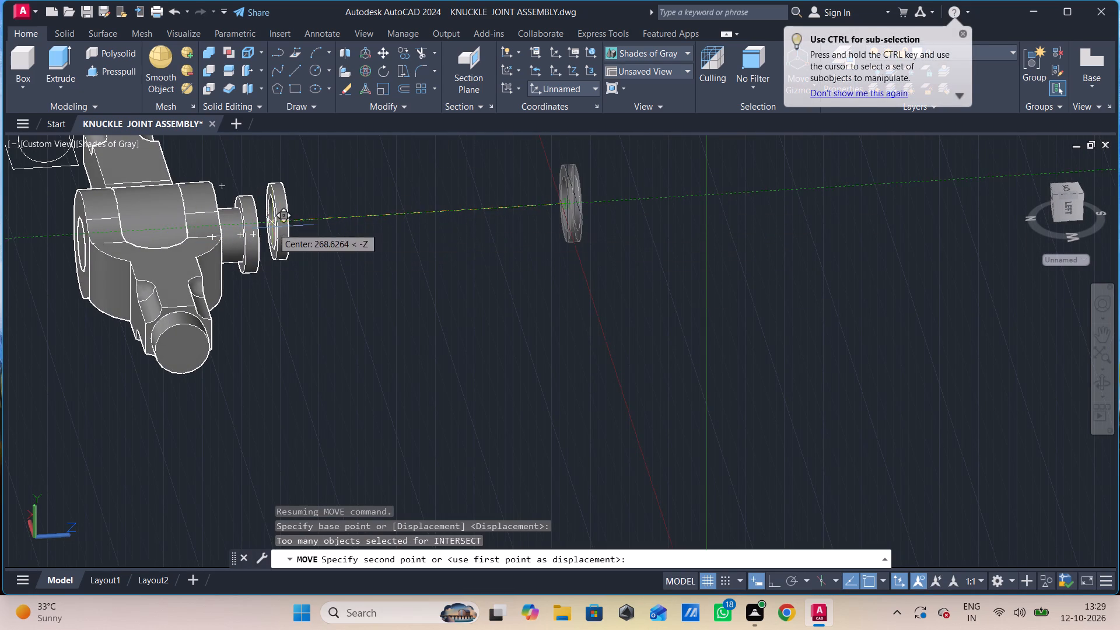
shift+middle_drag(272, 228, 244, 239)
scroll(258, 239, up, 3)
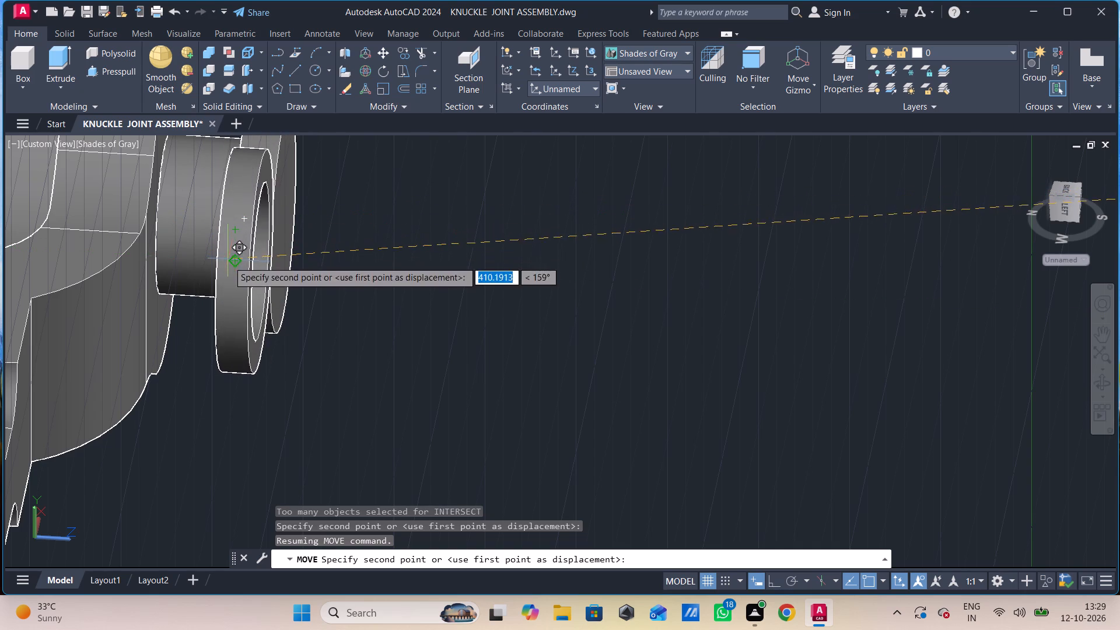
scroll(237, 170, down, 1)
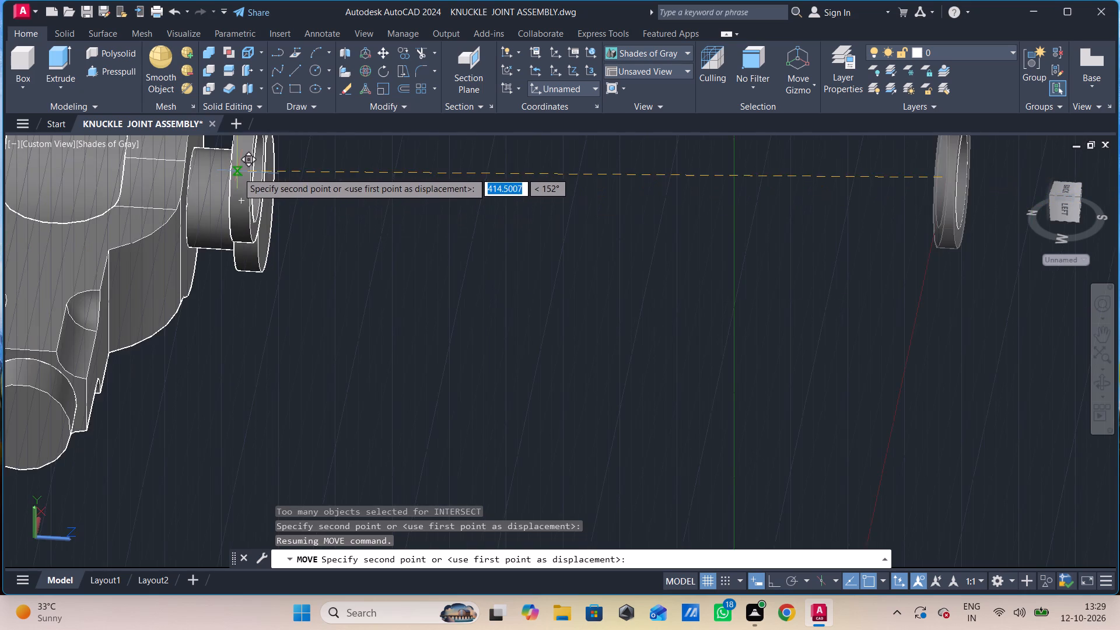
middle_drag(237, 172, 263, 218)
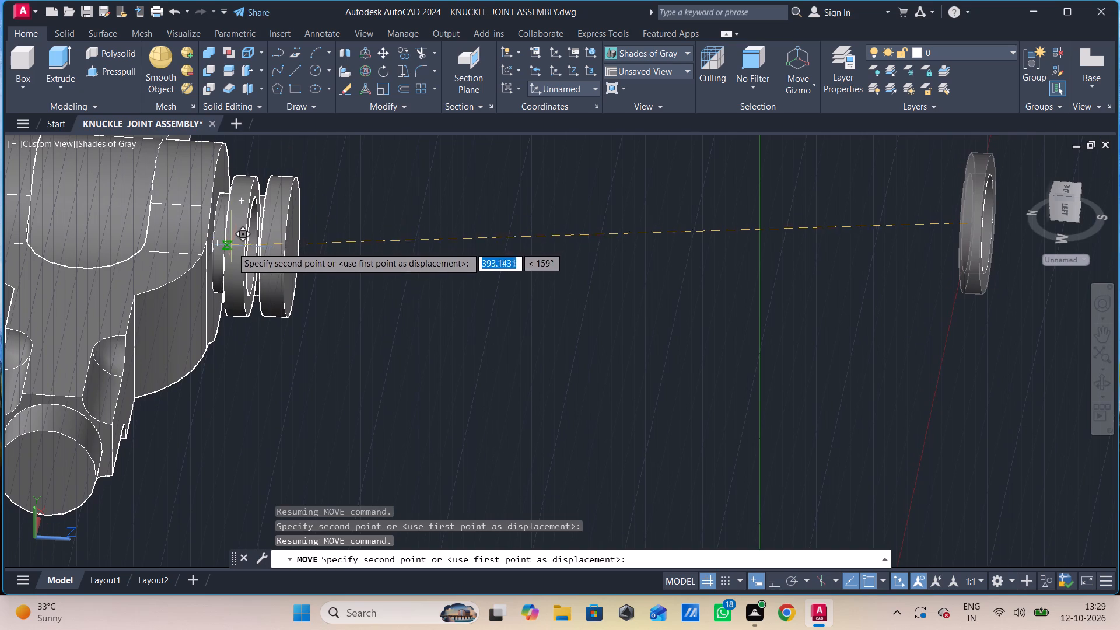
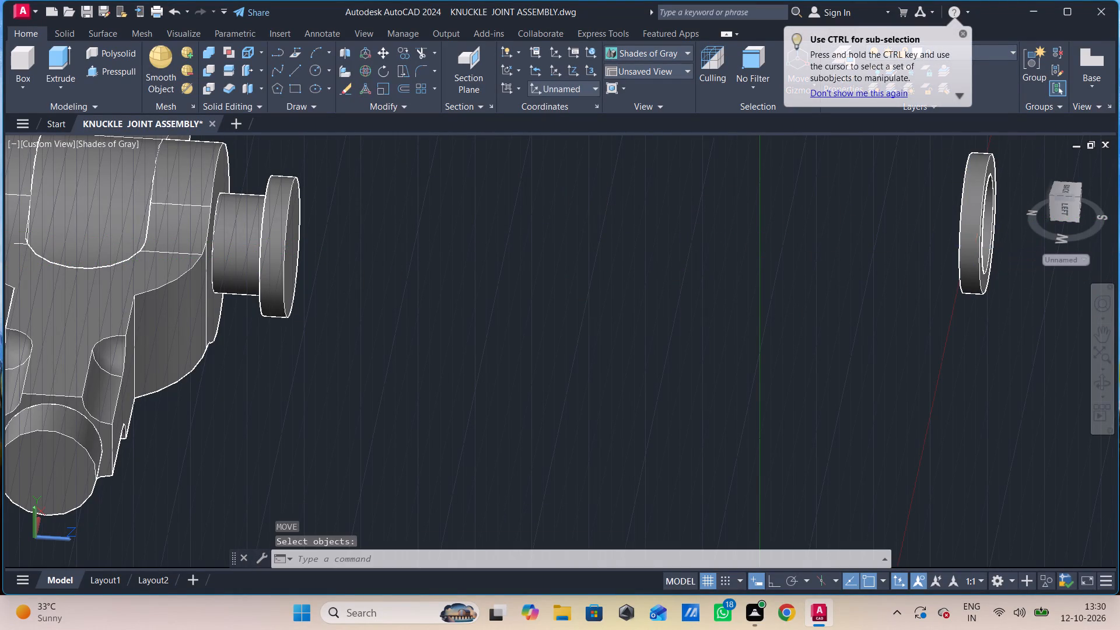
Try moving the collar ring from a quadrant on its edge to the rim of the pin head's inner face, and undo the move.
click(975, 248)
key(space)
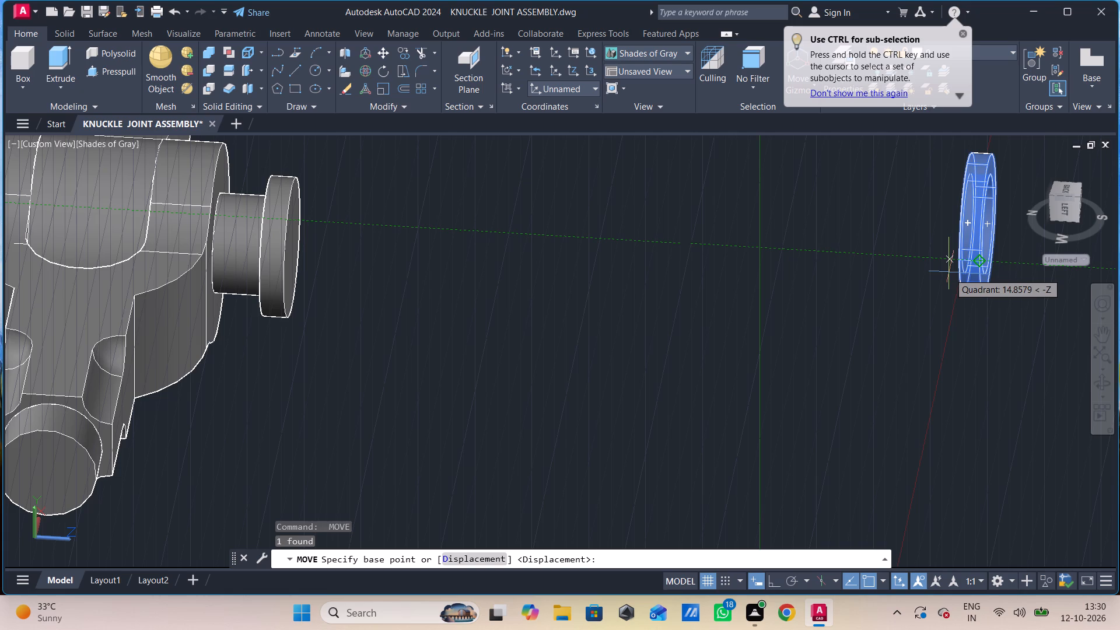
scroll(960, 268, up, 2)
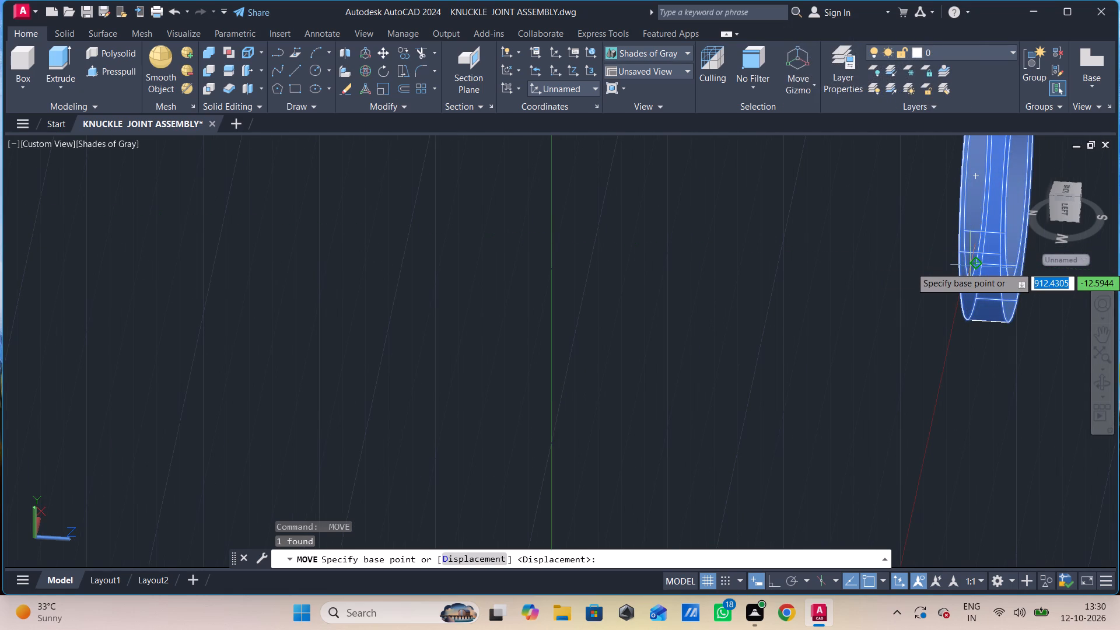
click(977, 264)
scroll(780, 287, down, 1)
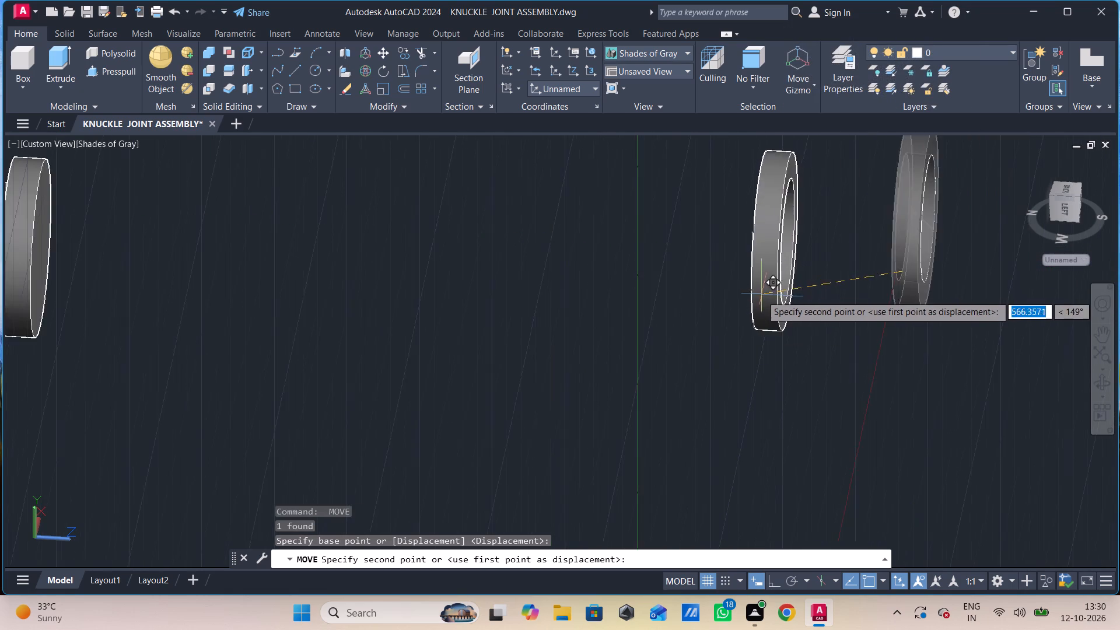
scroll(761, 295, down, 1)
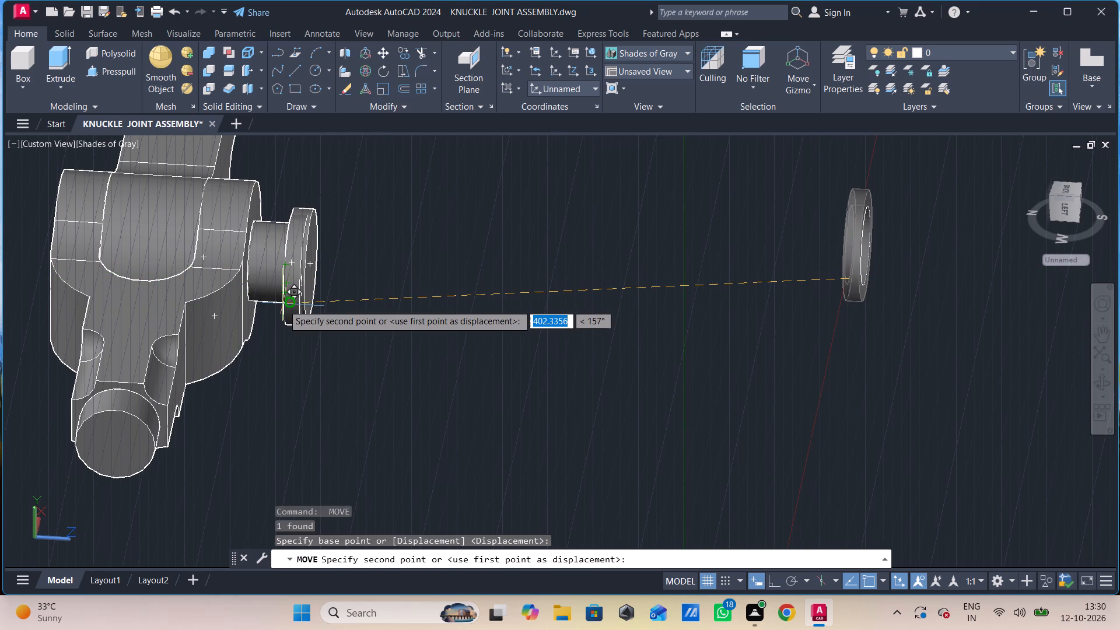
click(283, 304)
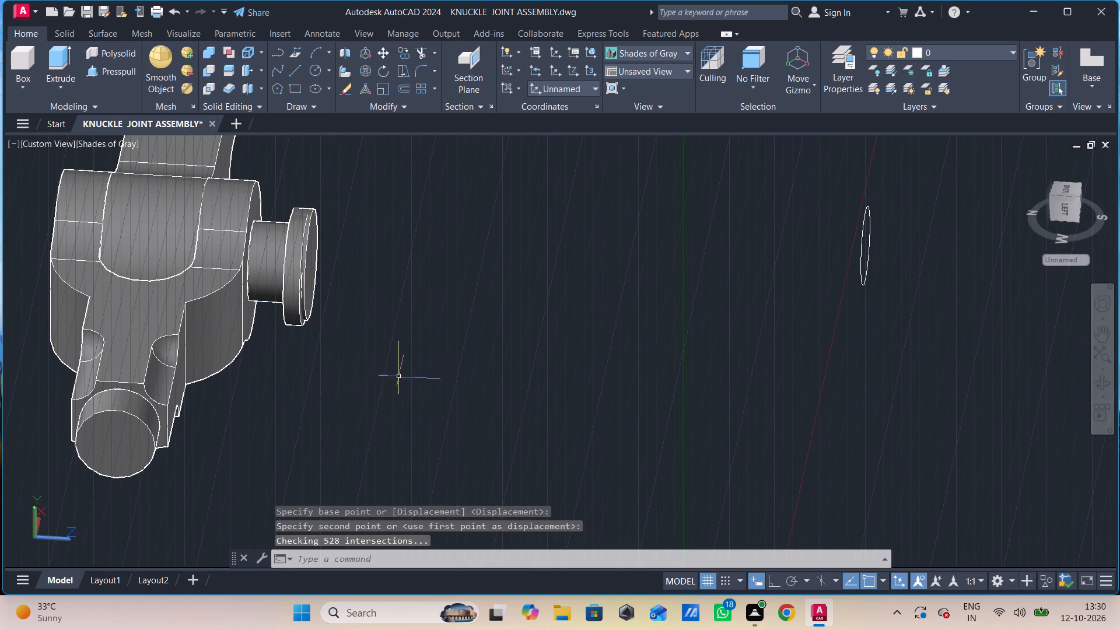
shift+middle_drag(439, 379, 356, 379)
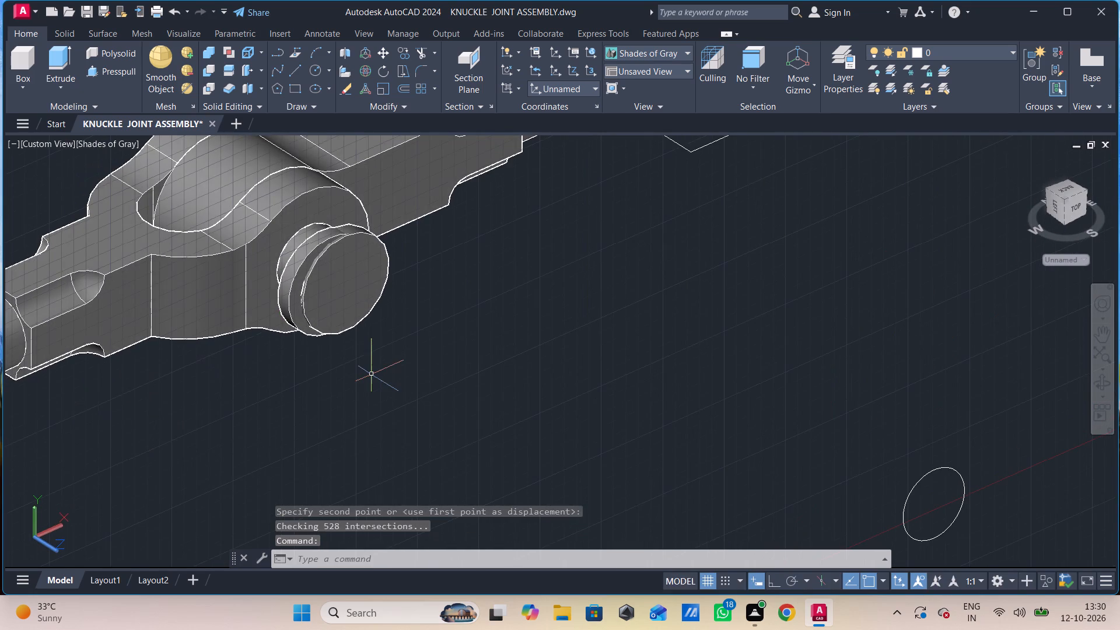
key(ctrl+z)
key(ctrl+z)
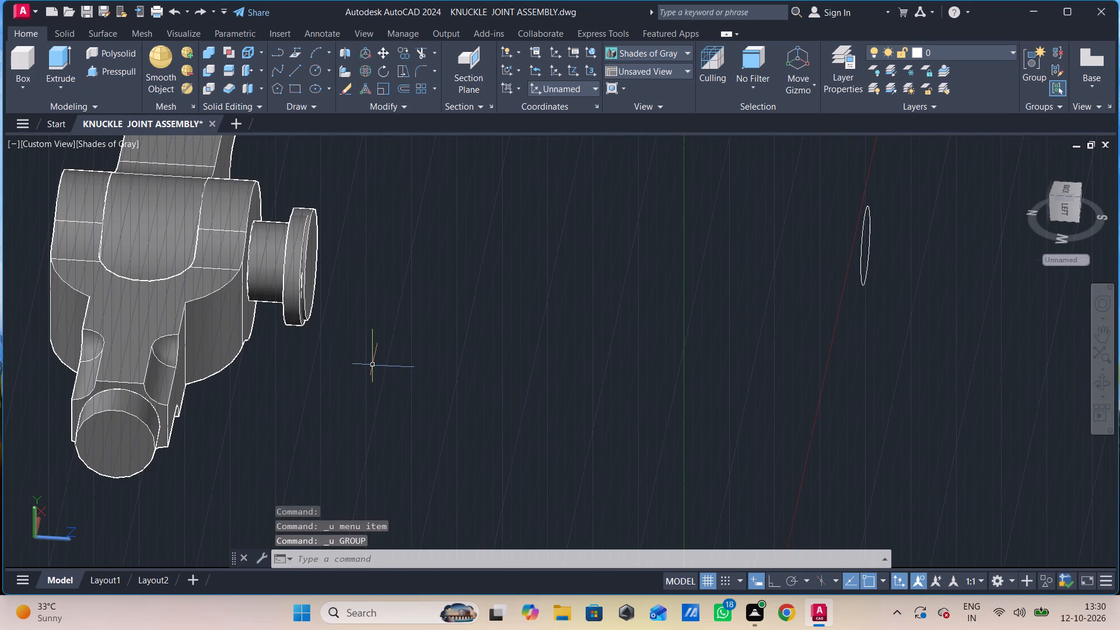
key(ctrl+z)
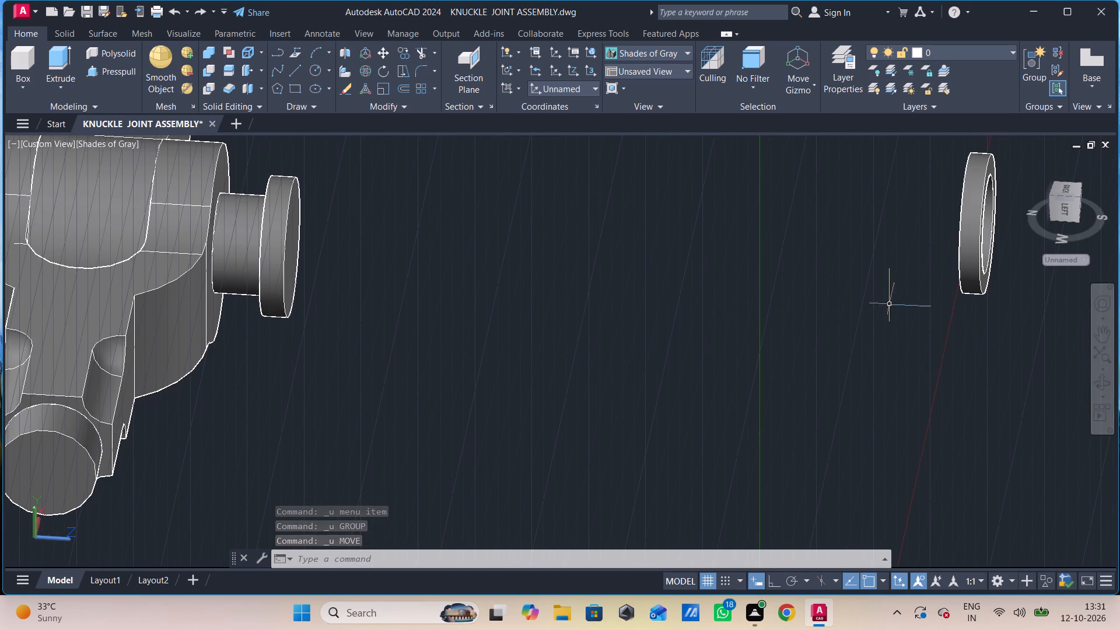
Move the collar ring from a quadrant on its outer edge to the matching quadrant on the pin head's inner rim.
click(980, 277)
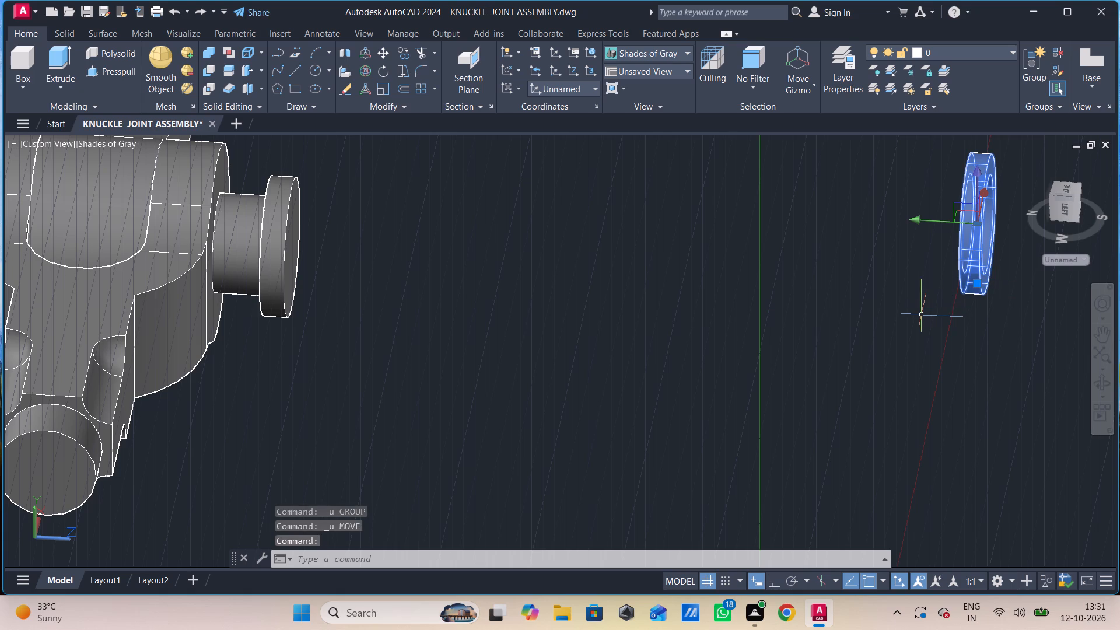
shift+middle_drag(927, 317, 979, 314)
text(m)
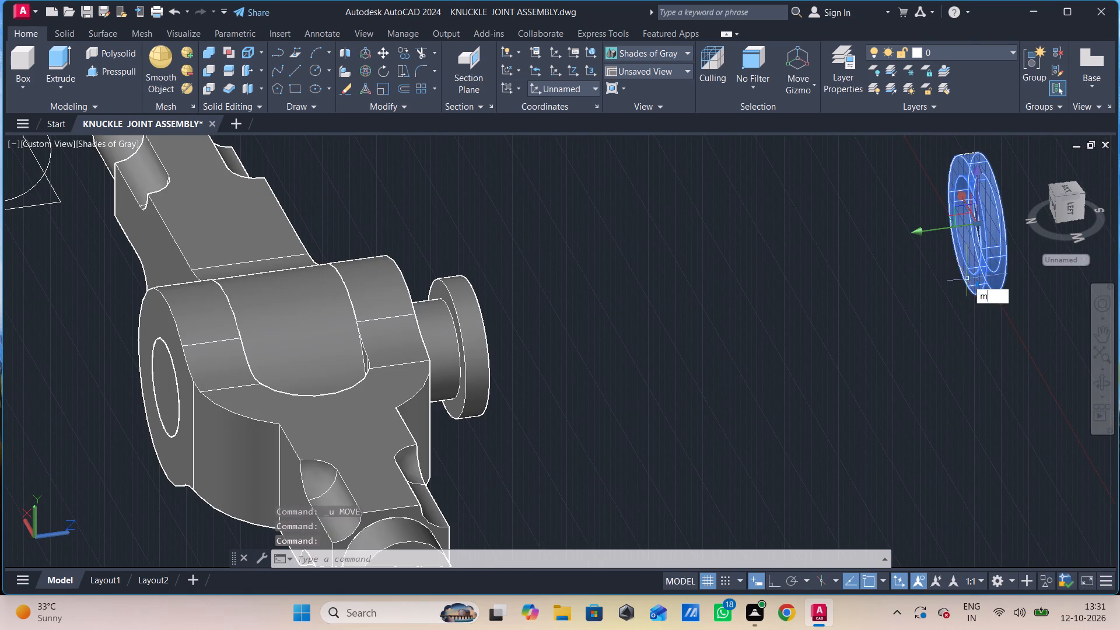
key(space)
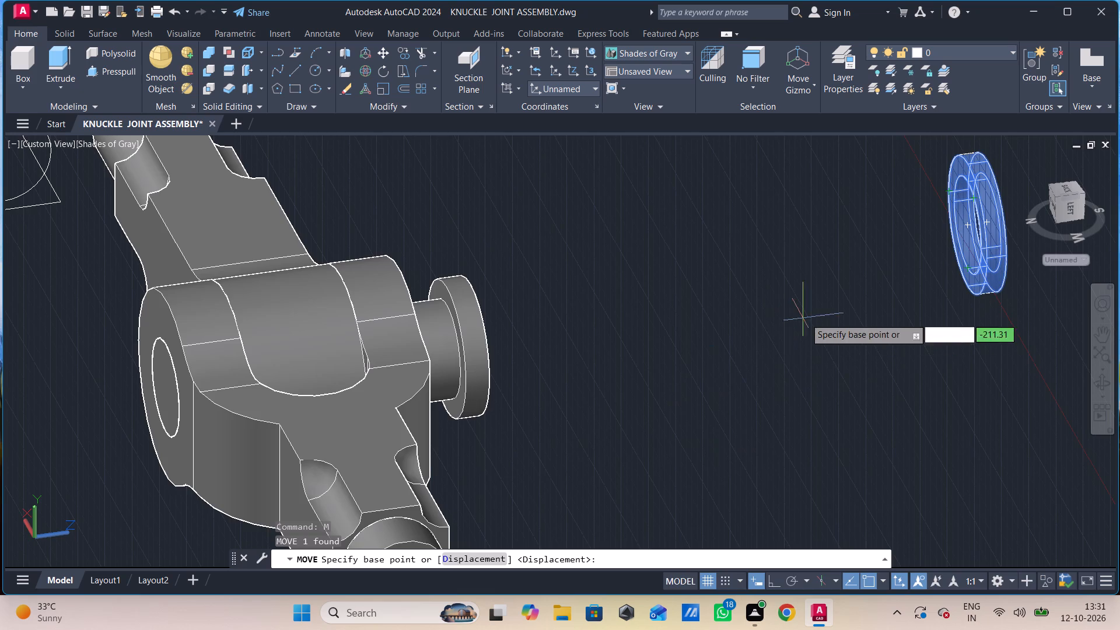
middle_drag(828, 317, 172, 450)
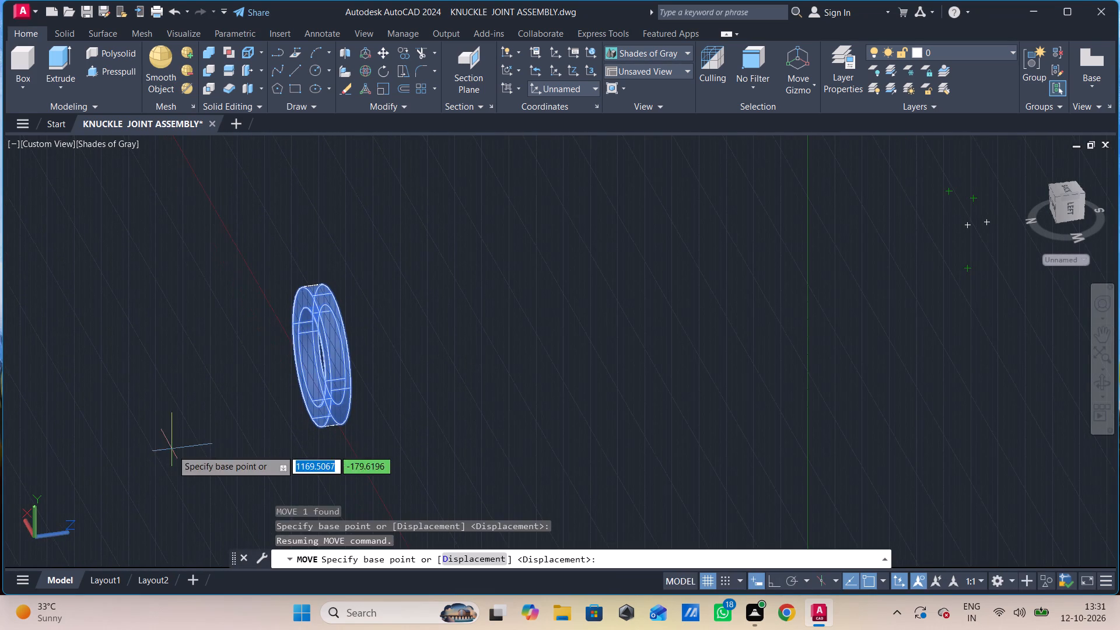
shift+middle_drag(447, 282, 274, 318)
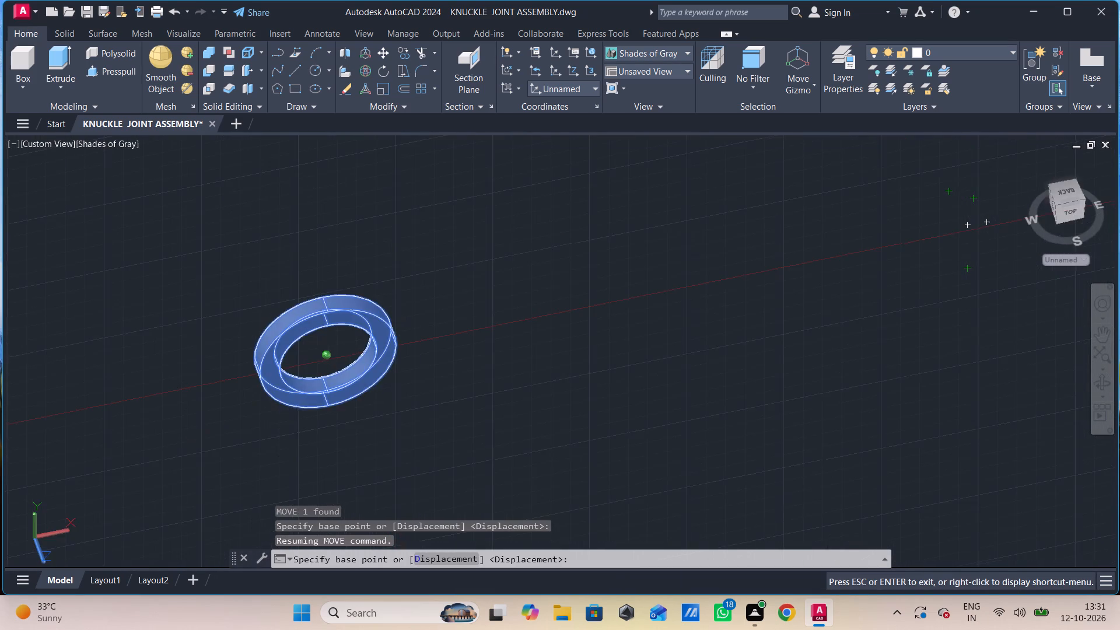
shift+middle_drag(274, 318, 268, 259)
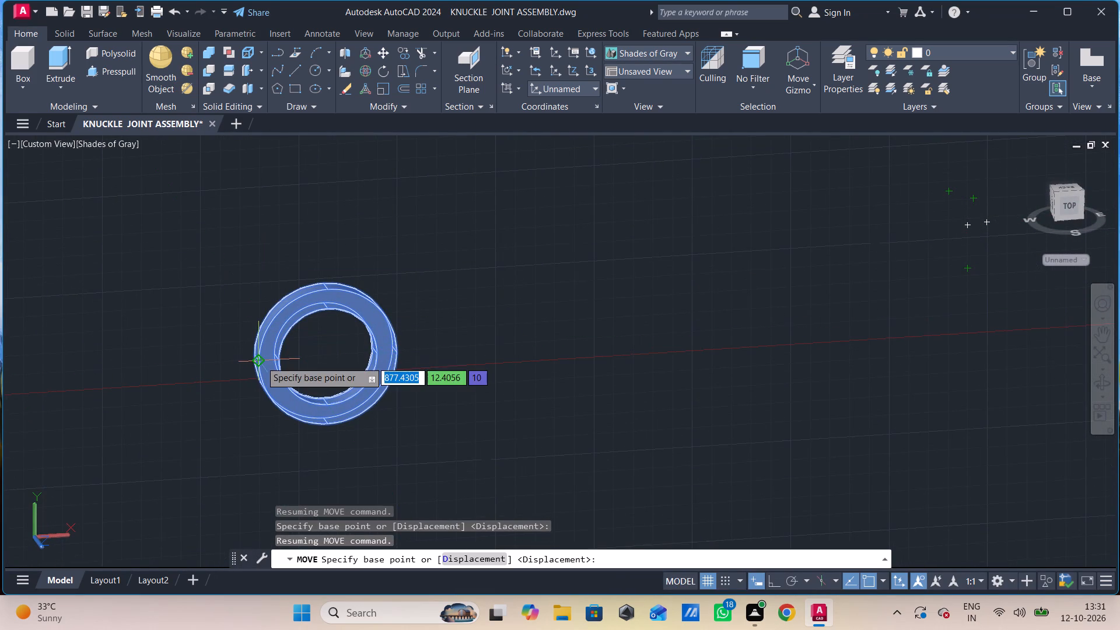
click(261, 361)
middle_drag(127, 397, 455, 79)
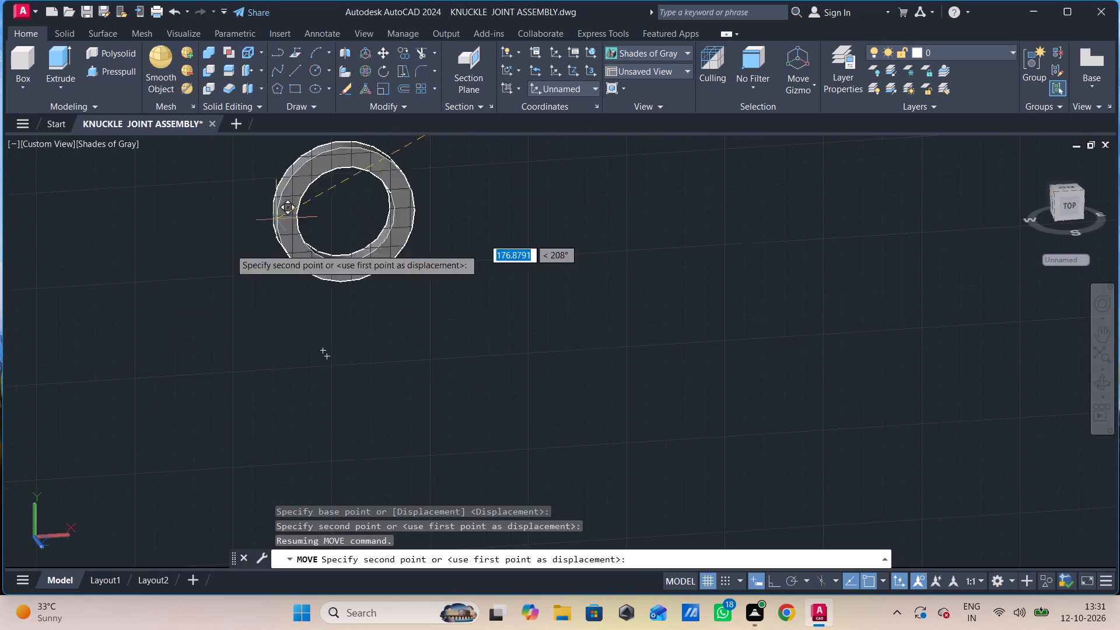
scroll(120, 316, down, 3)
middle_drag(122, 315, 344, 318)
middle_drag(281, 194, 432, 441)
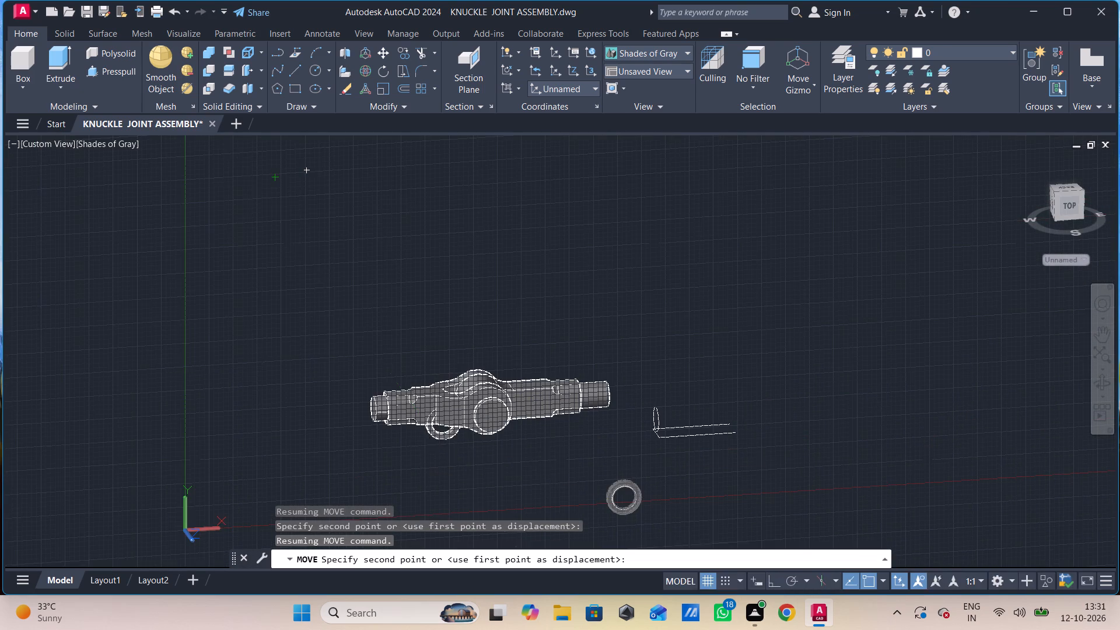
shift+middle_drag(411, 442, 495, 430)
scroll(393, 458, up, 3)
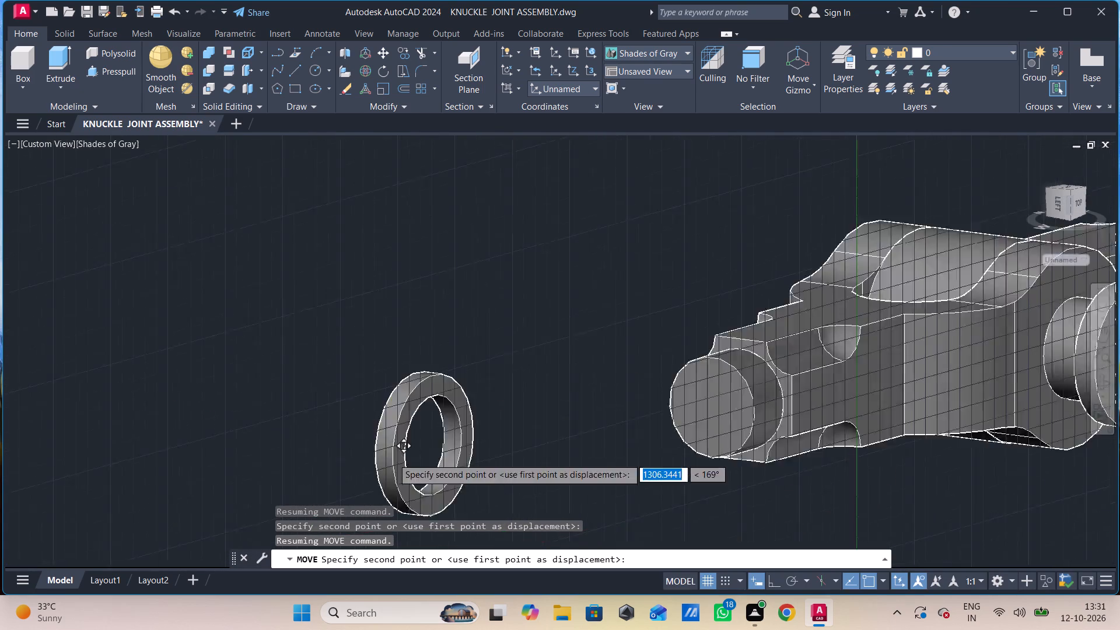
scroll(393, 458, up, 2)
middle_drag(648, 358, 5, 425)
middle_drag(549, 394, 180, 369)
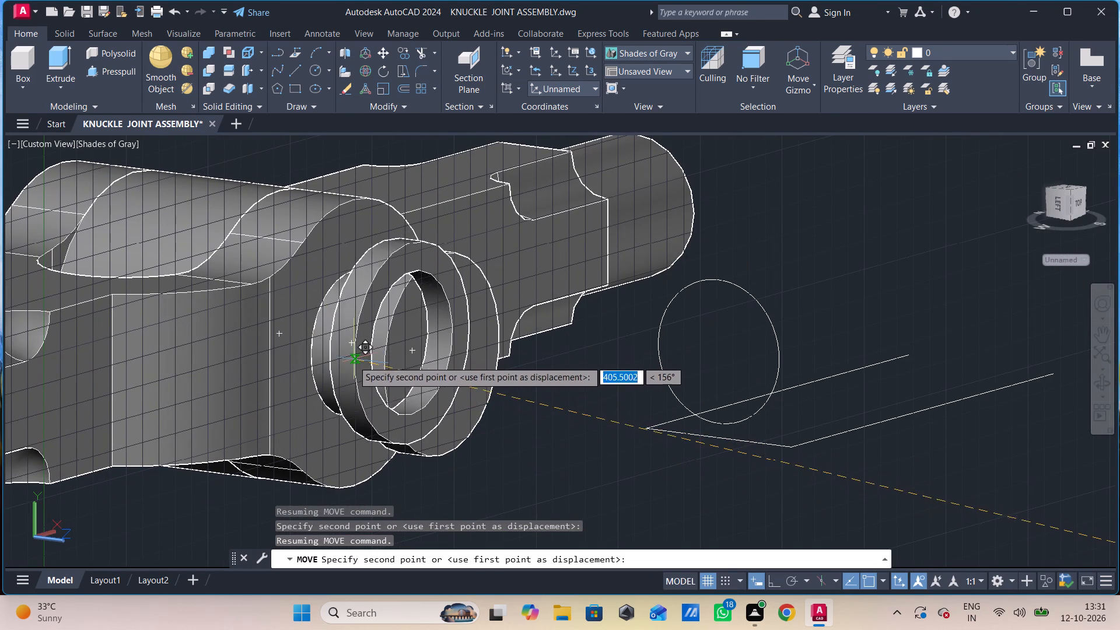
click(348, 369)
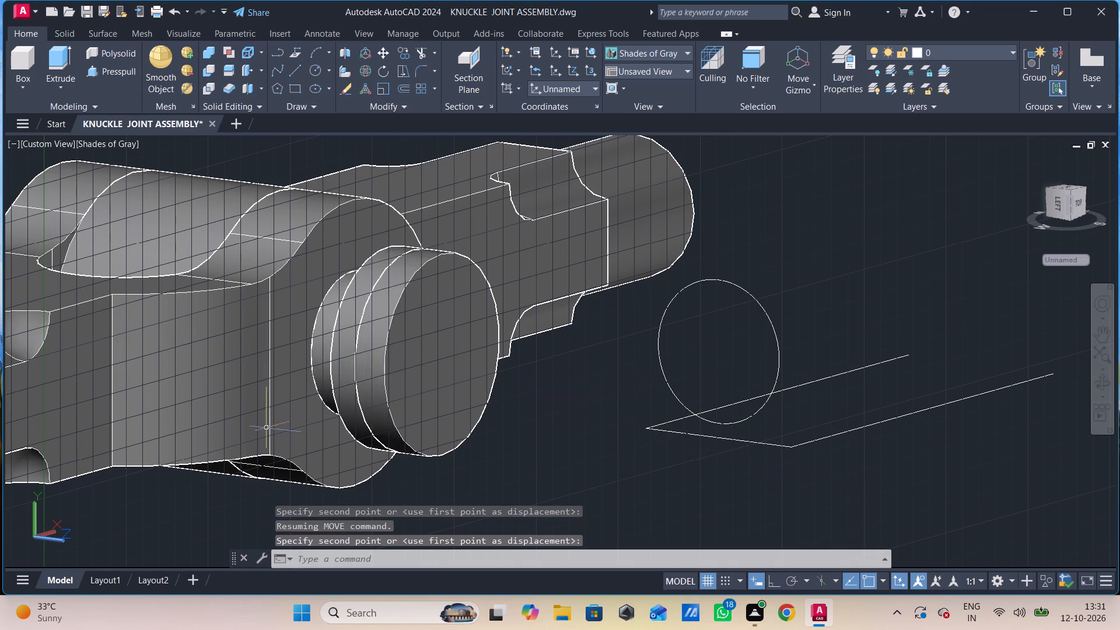
Delete the leftover circle and open line profile beside the joint, along with the separate circle farther away.
scroll(466, 404, down, 2)
middle_drag(519, 373, 325, 151)
scroll(414, 194, down, 1)
middle_drag(430, 250, 442, 254)
middle_drag(444, 242, 475, 446)
scroll(470, 448, up, 1)
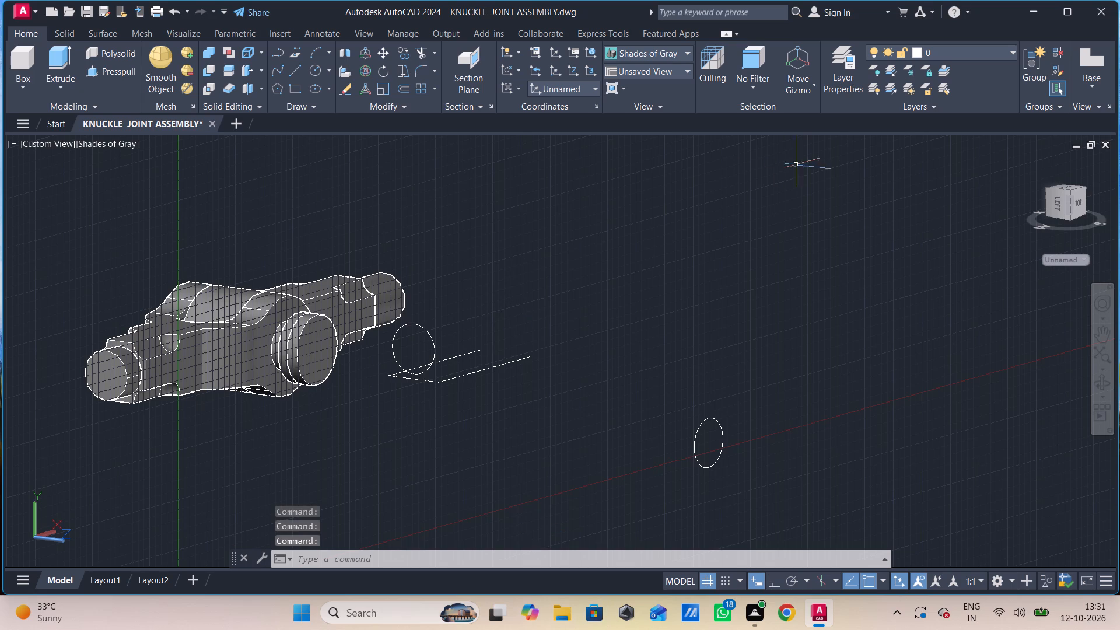
click(384, 353)
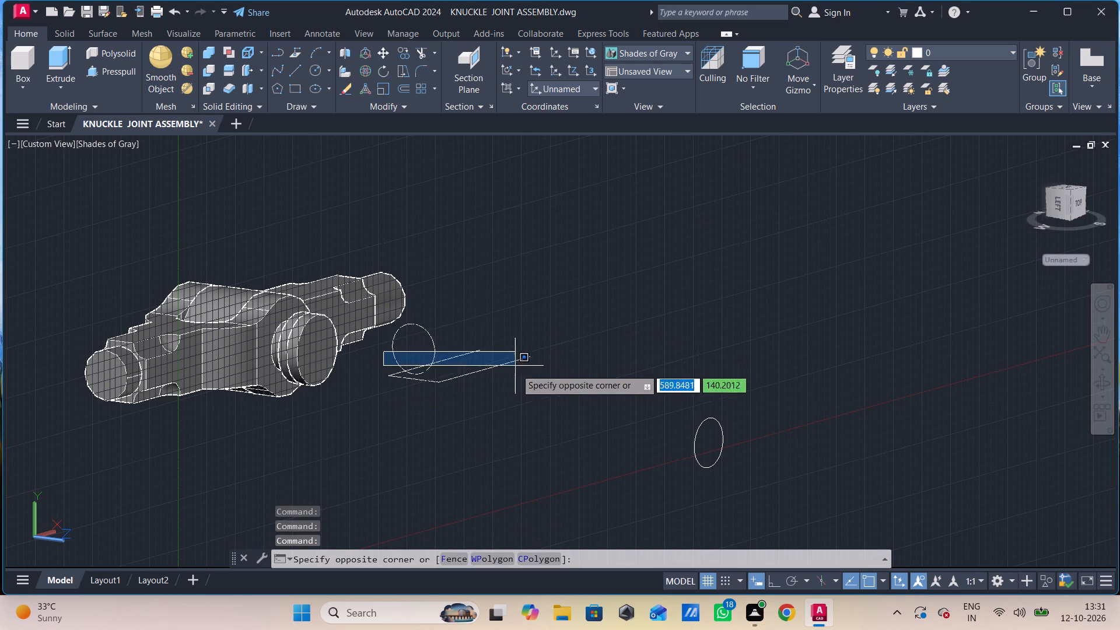
click(565, 364)
click(551, 288)
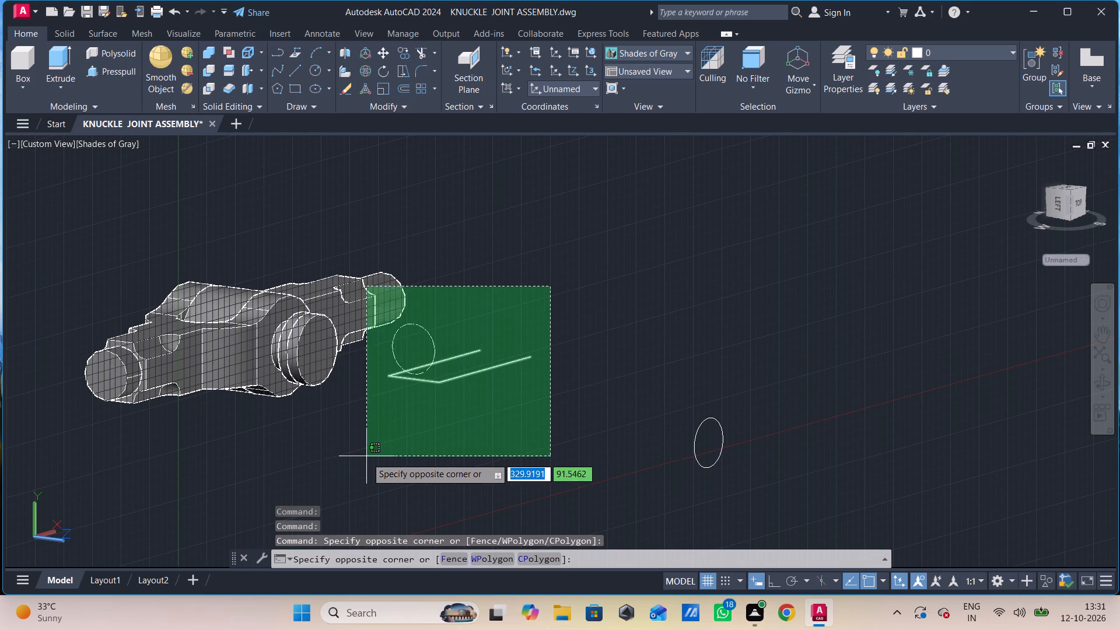
click(411, 464)
click(727, 328)
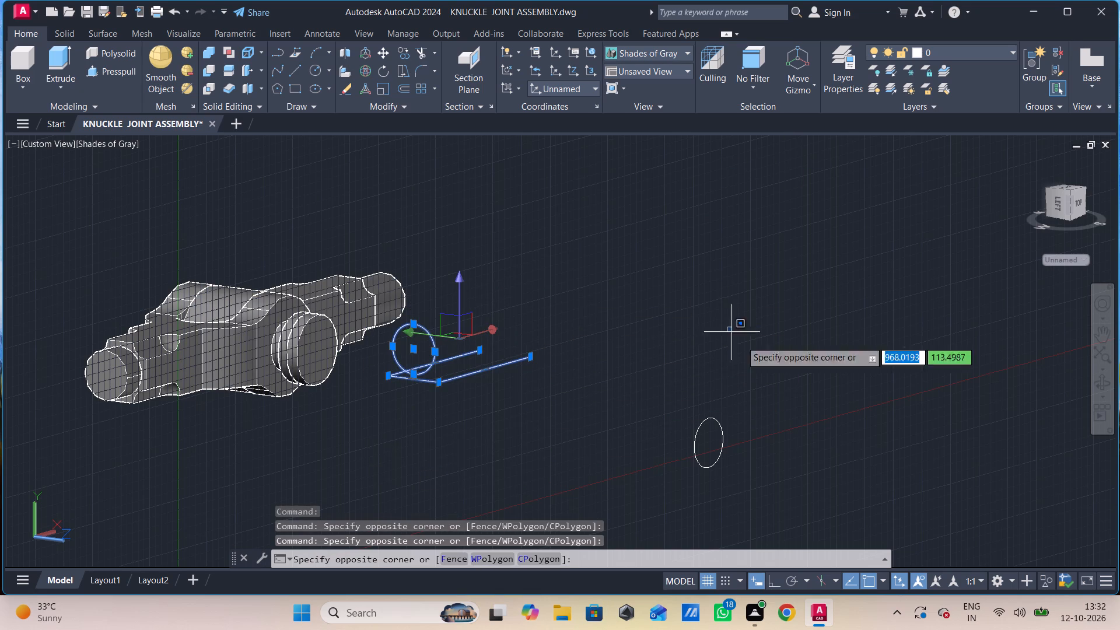
click(696, 511)
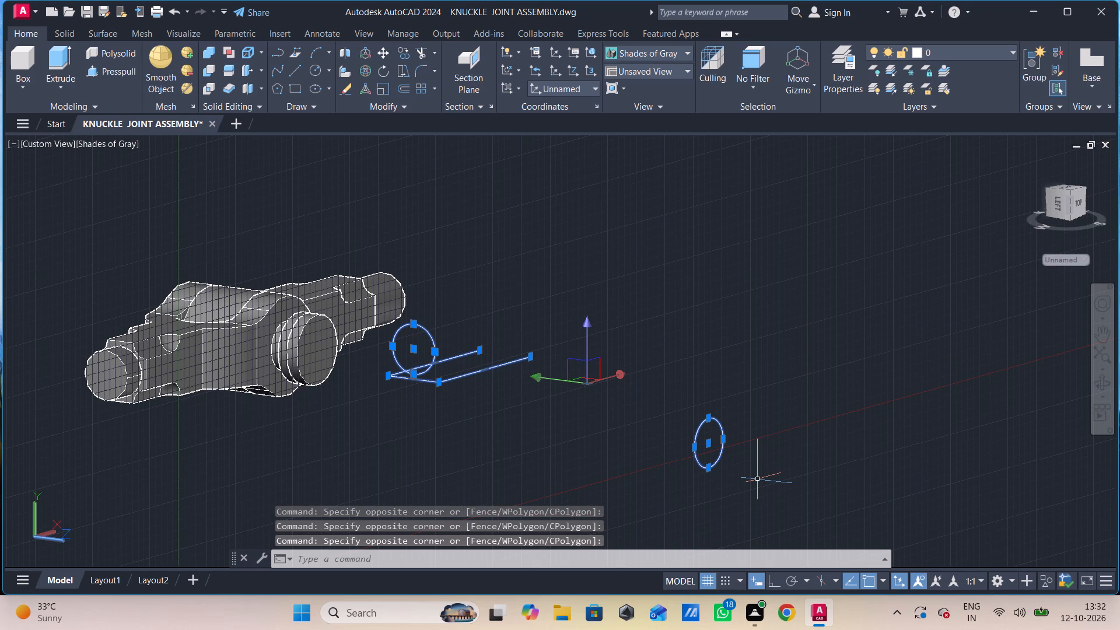
key(Delete)
Union all the knuckle joint's parts, including the fork, eye, pin and collar ring, into a single solid.
scroll(688, 492, down, 1)
middle_drag(621, 485, 617, 451)
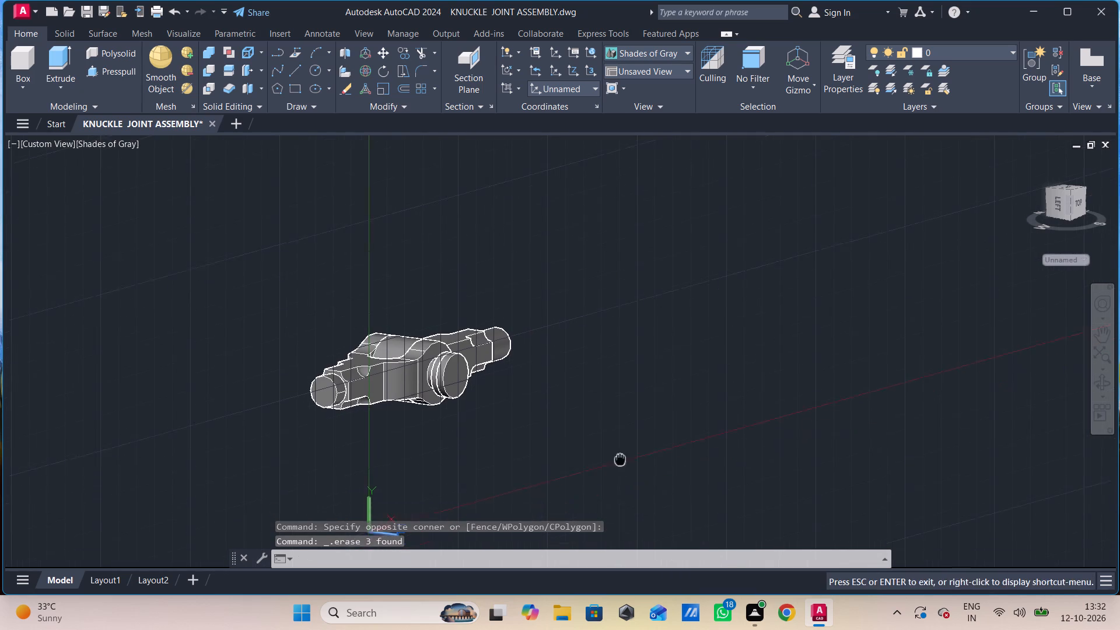
middle_drag(617, 451, 583, 375)
scroll(570, 346, down, 2)
middle_drag(564, 344, 445, 317)
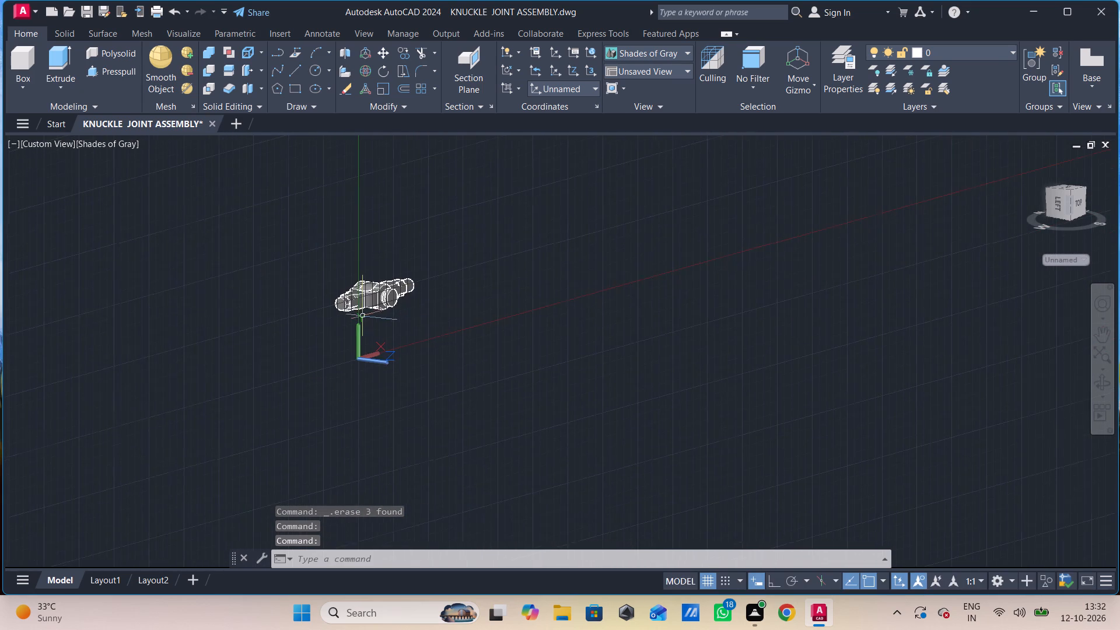
scroll(363, 317, up, 5)
middle_drag(363, 317, 401, 517)
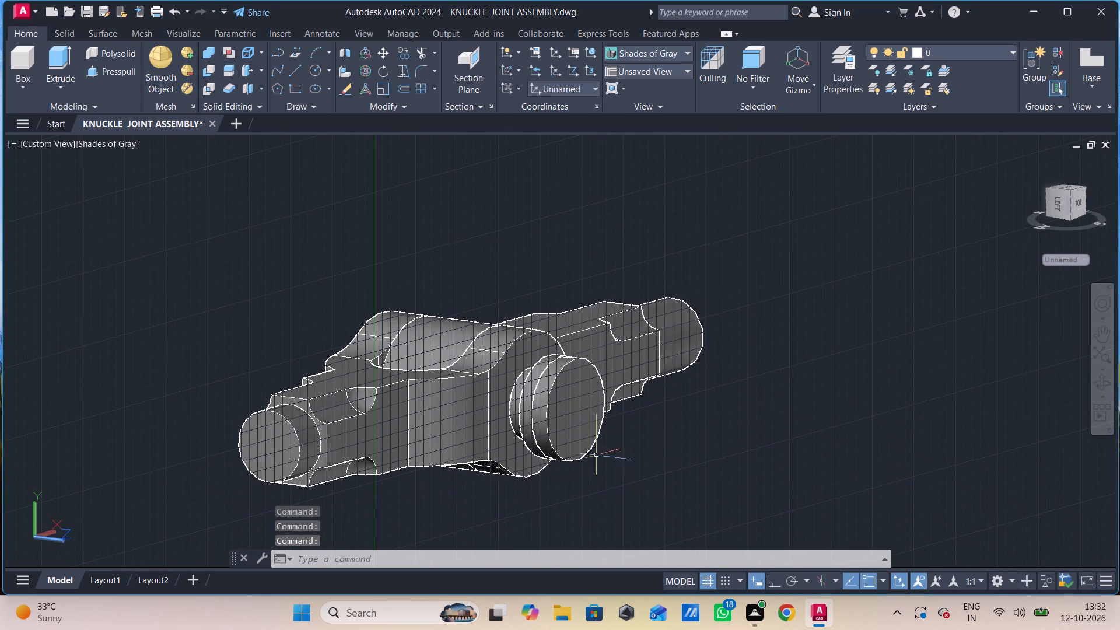
click(759, 215)
click(3, 541)
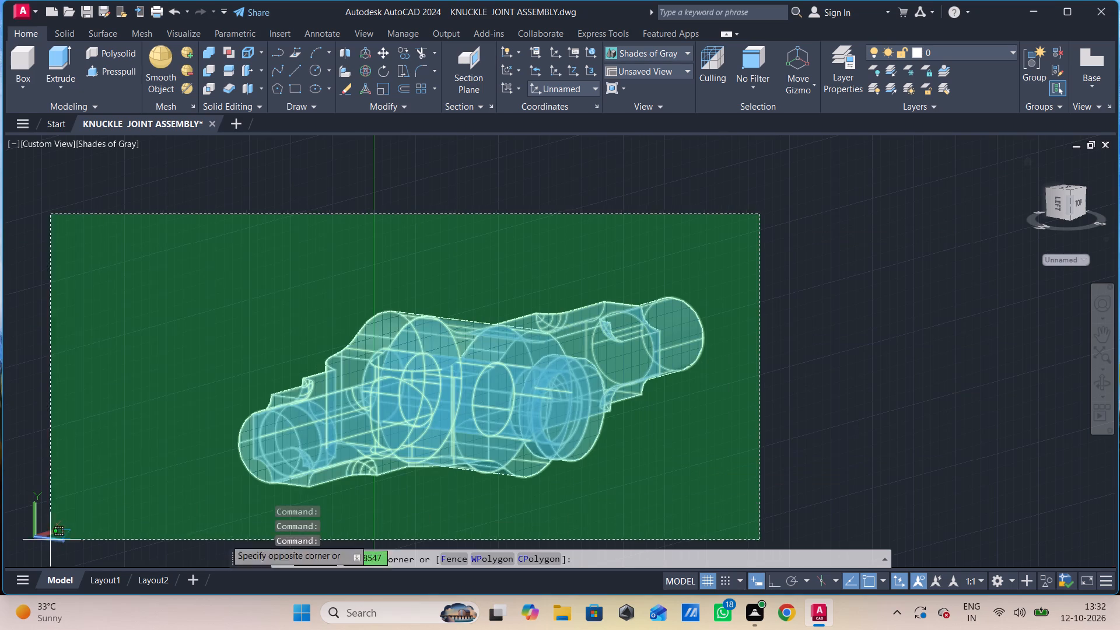
click(228, 500)
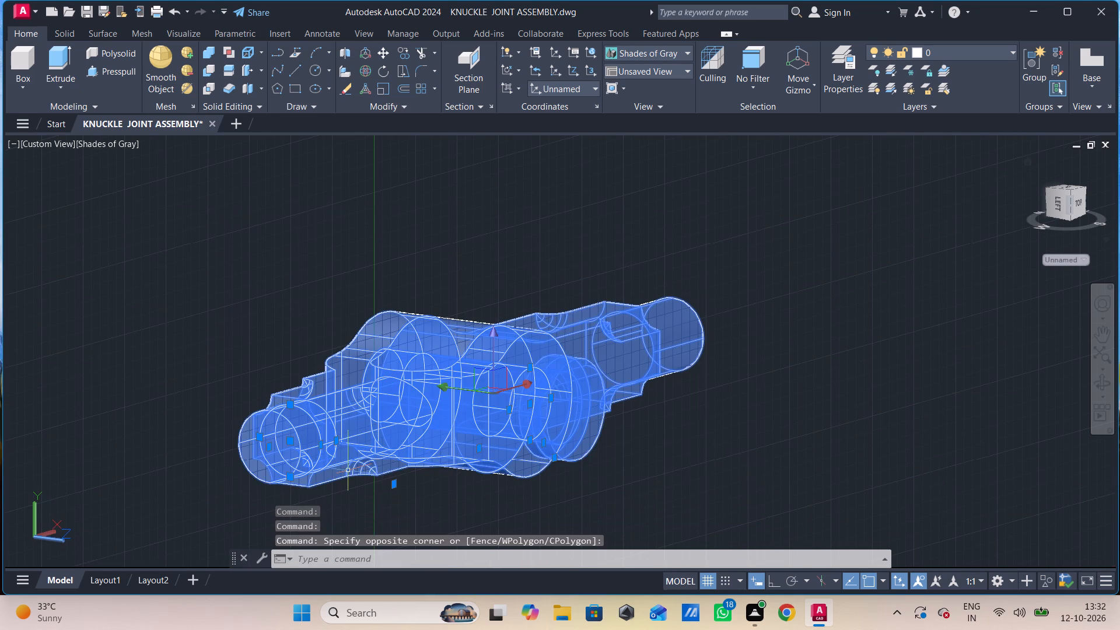
text(uni)
click(459, 400)
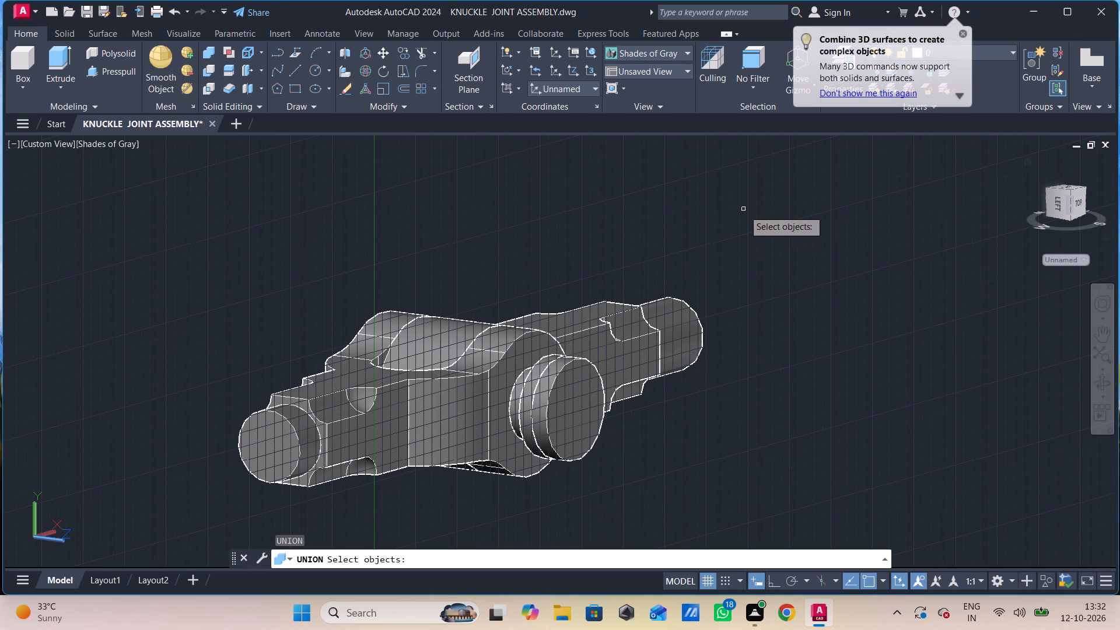
click(768, 164)
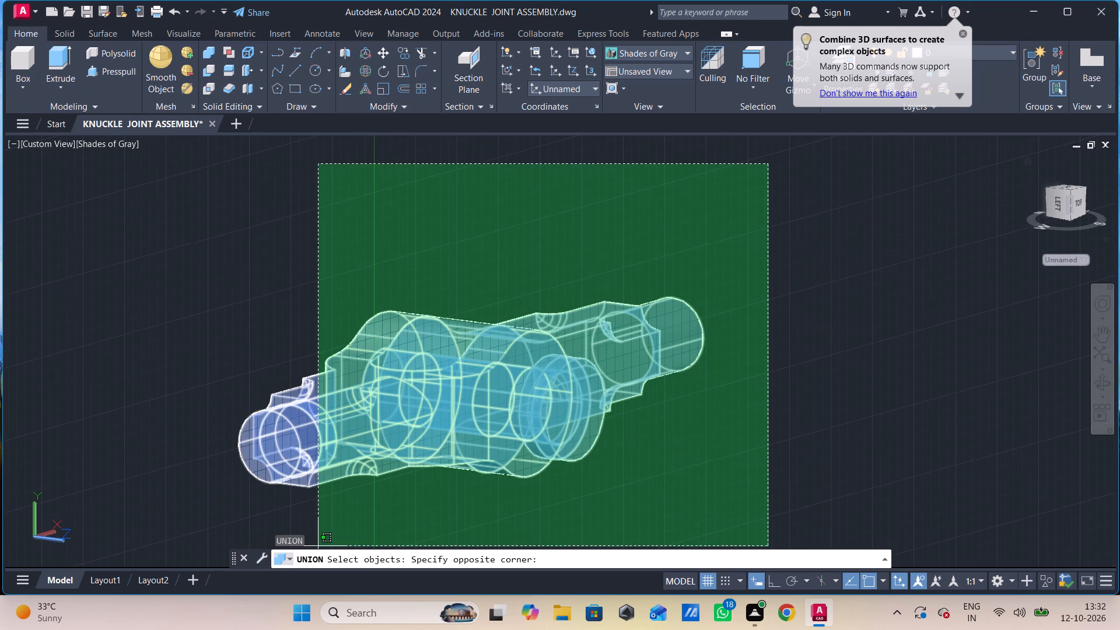
click(238, 538)
key(Return)
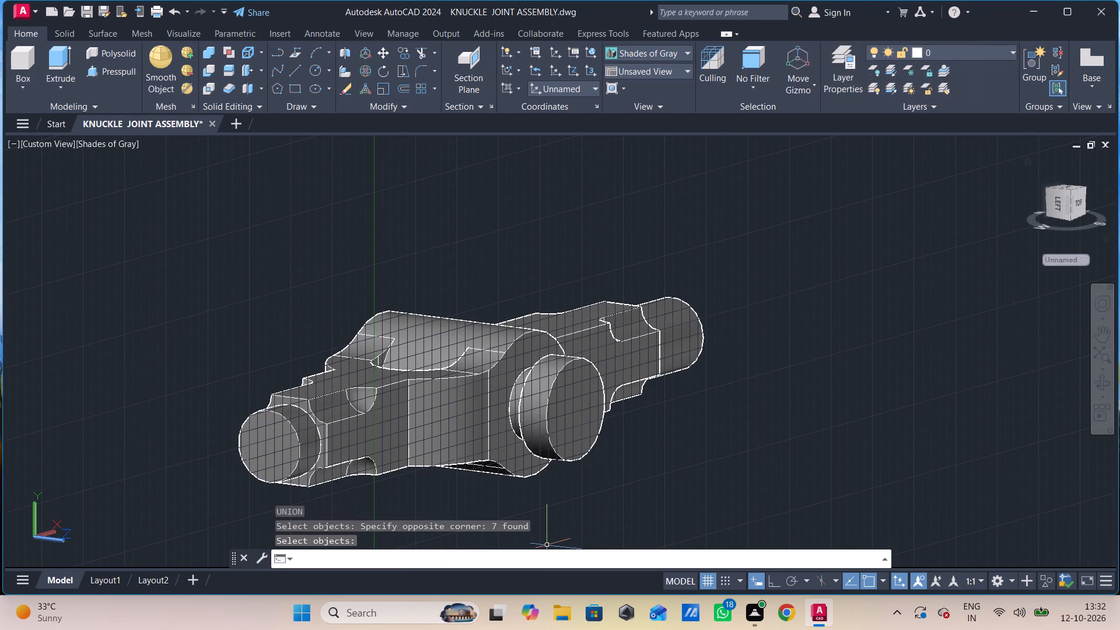
shift+middle_drag(645, 563, 779, 553)
shift+middle_drag(641, 512, 731, 492)
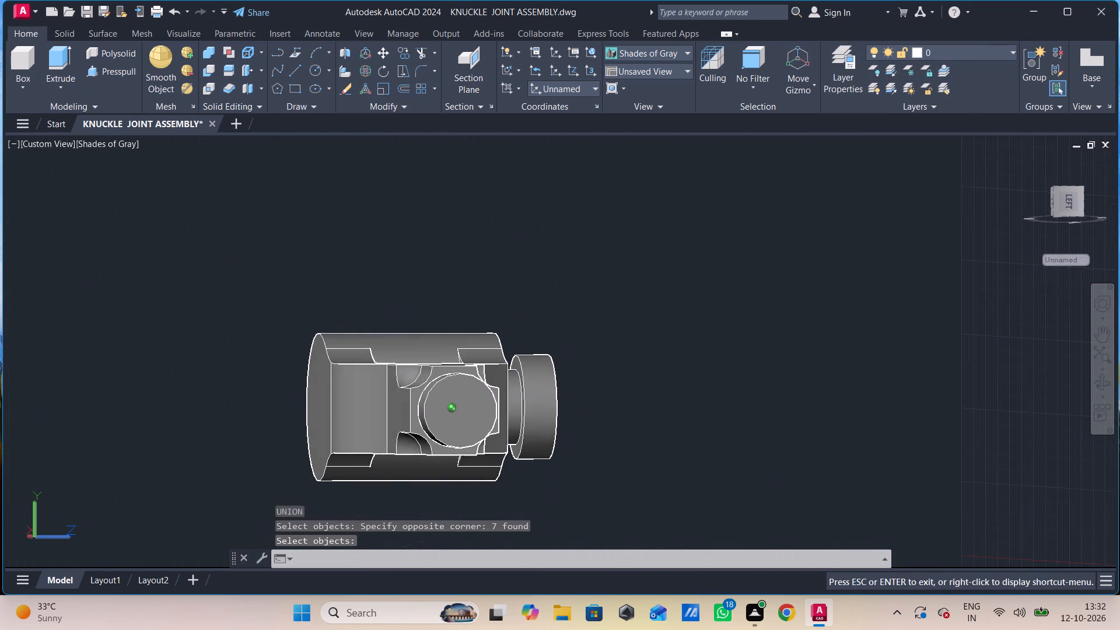
shift+middle_drag(731, 492, 775, 499)
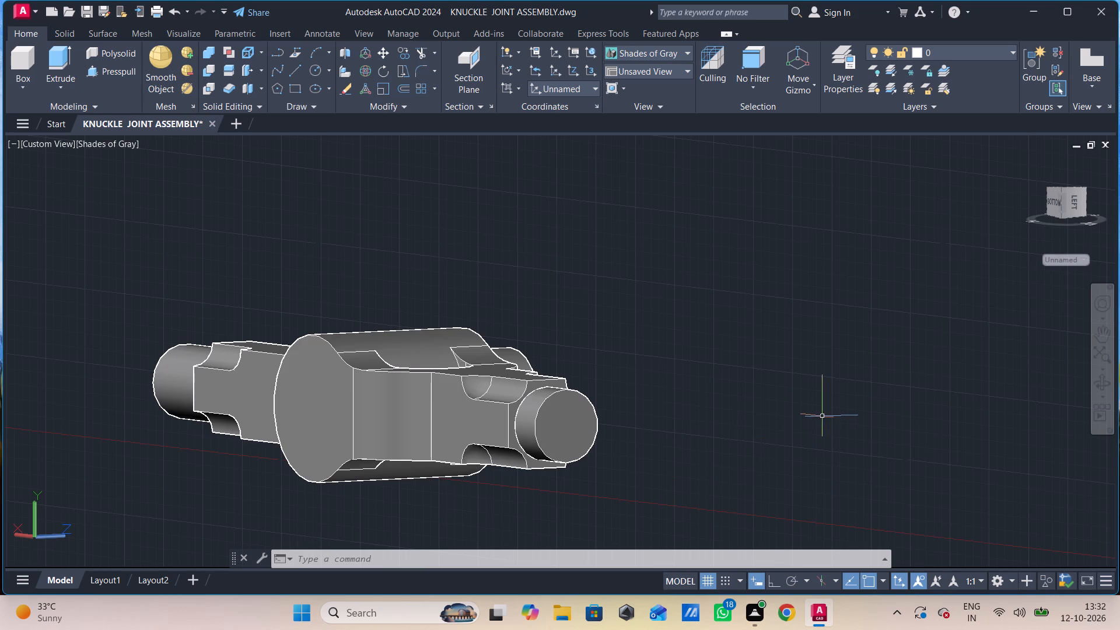
Examine the united knuckle joint from several angles, including the pin head and both rod ends.
shift+middle_drag(822, 417, 604, 435)
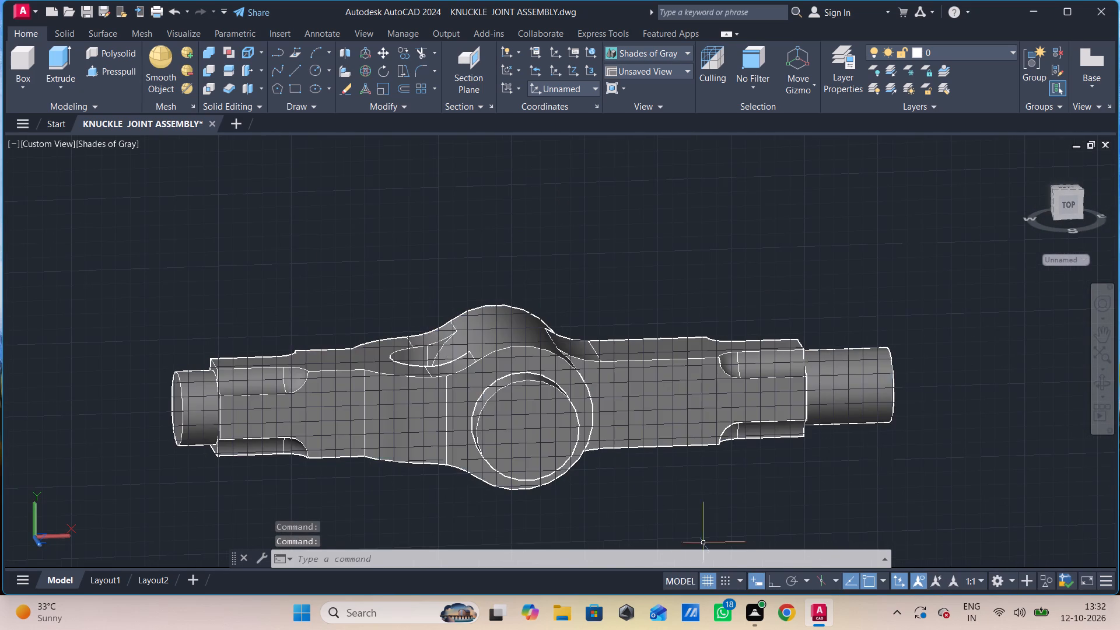
scroll(771, 575, down, 1)
shift+middle_drag(744, 474, 794, 463)
middle_drag(794, 461, 790, 421)
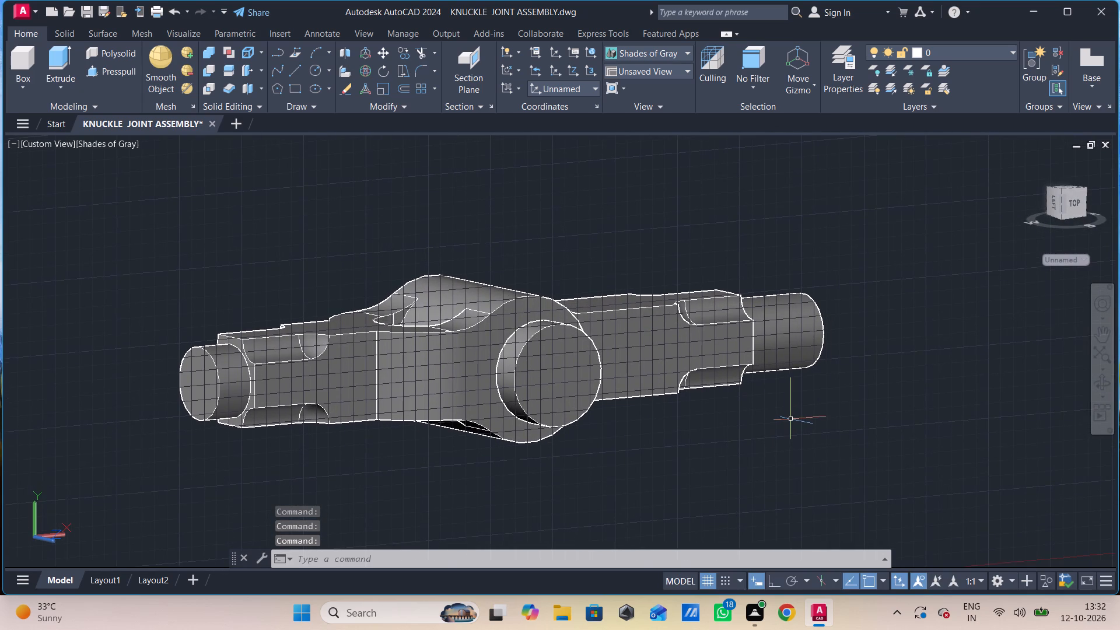
scroll(791, 420, down, 1)
middle_drag(791, 420, 734, 423)
scroll(791, 420, up, 1)
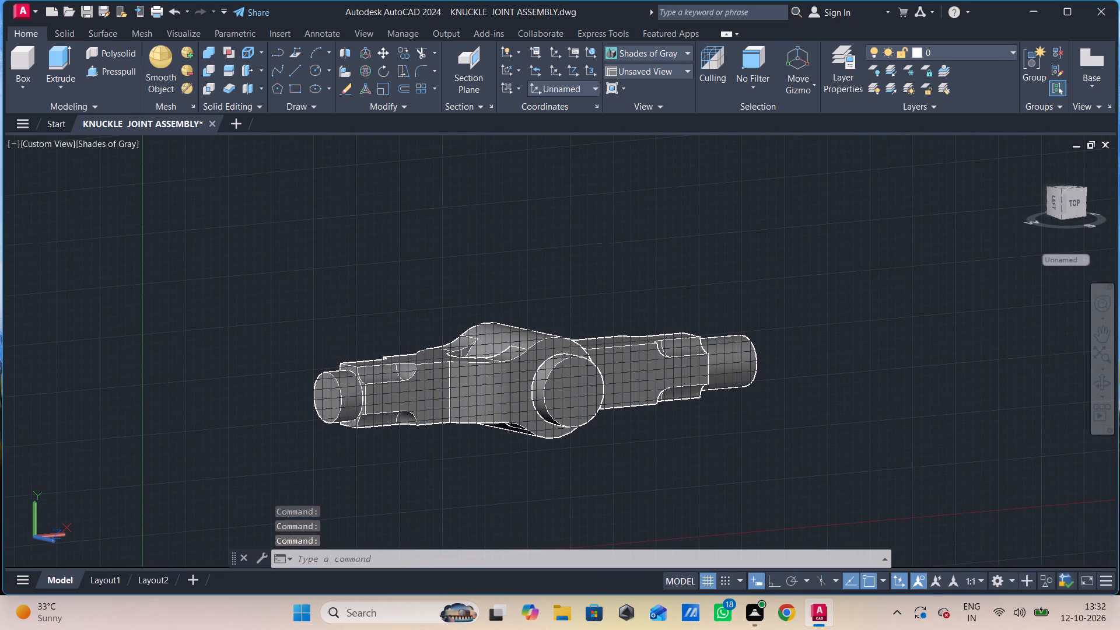
scroll(734, 423, up, 1)
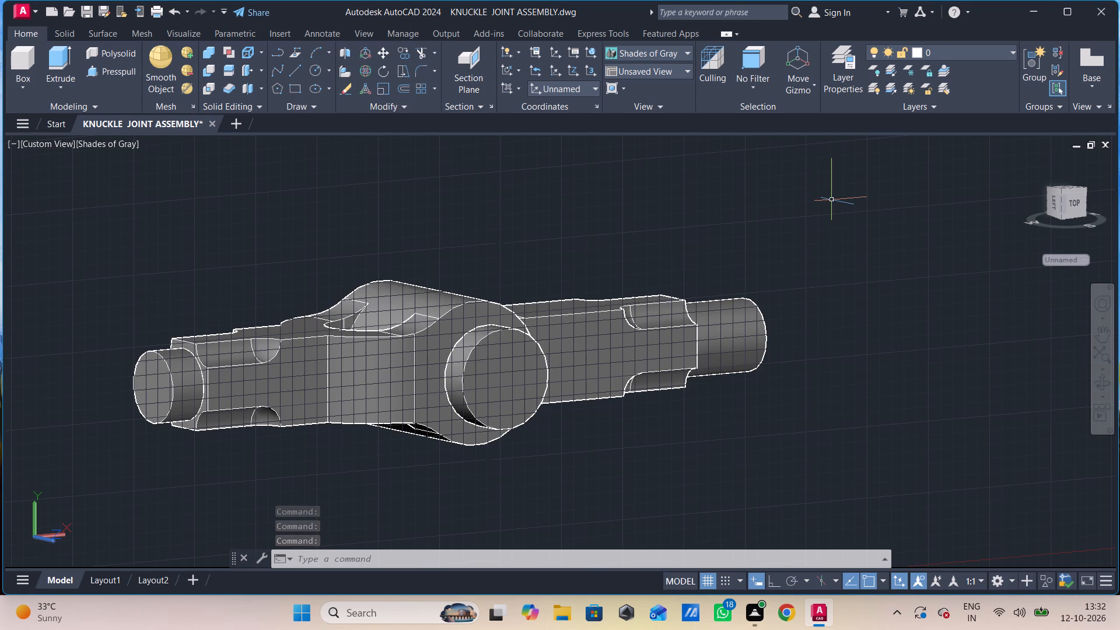
Save the knuckle joint assembly drawing.
key(ctrl+s)
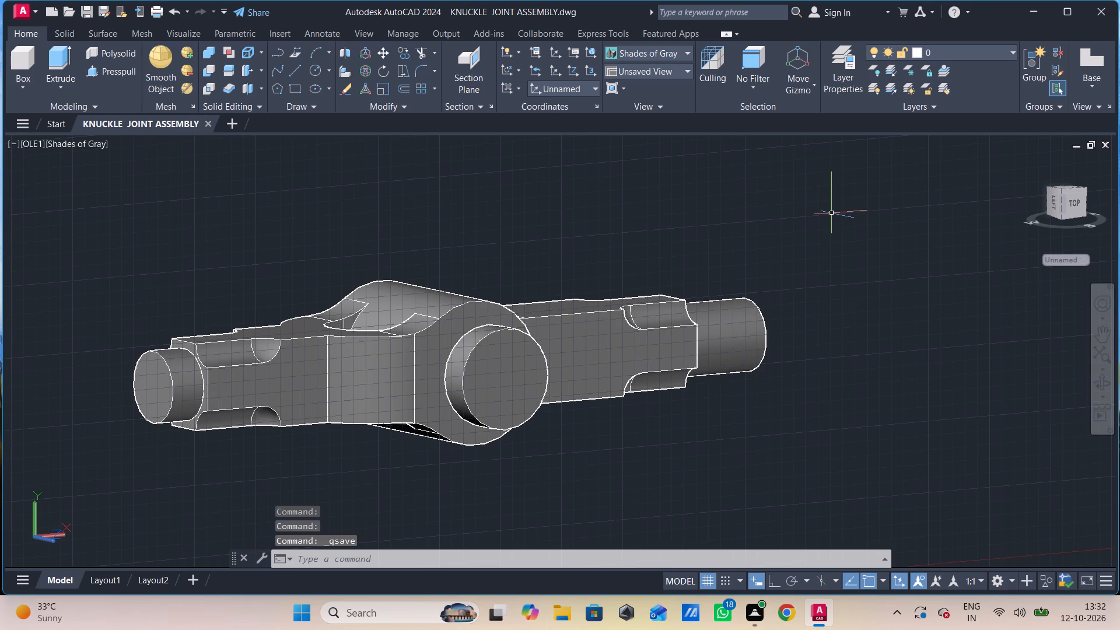
key(ctrl+s)
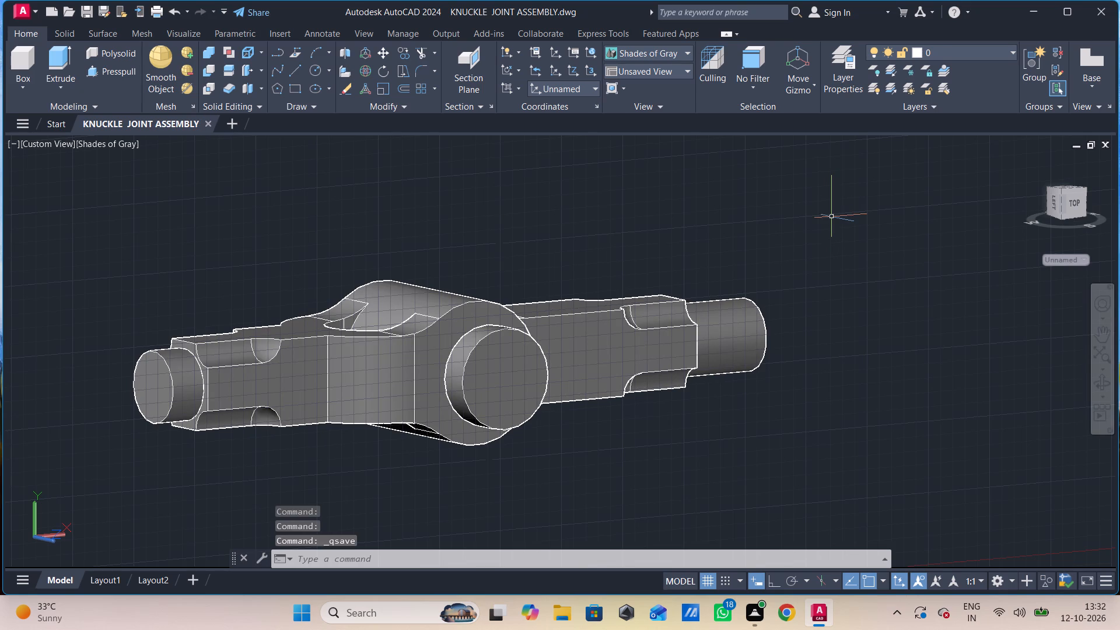
key(ctrl+s)
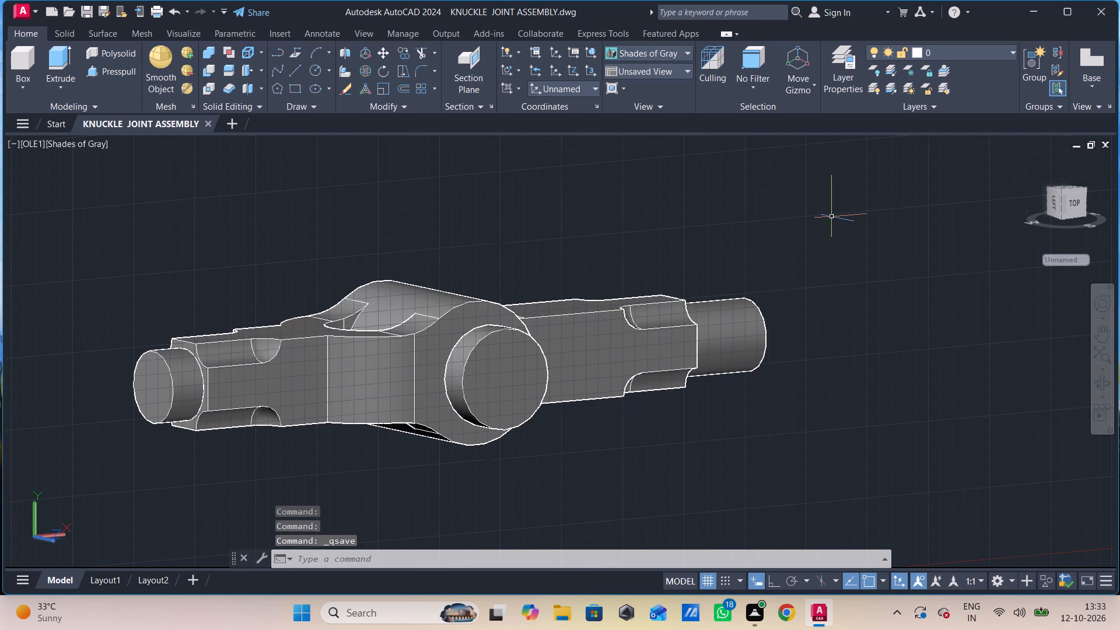
Query the drawing's log file name and path with LOGFILENAME.
text(logfile)
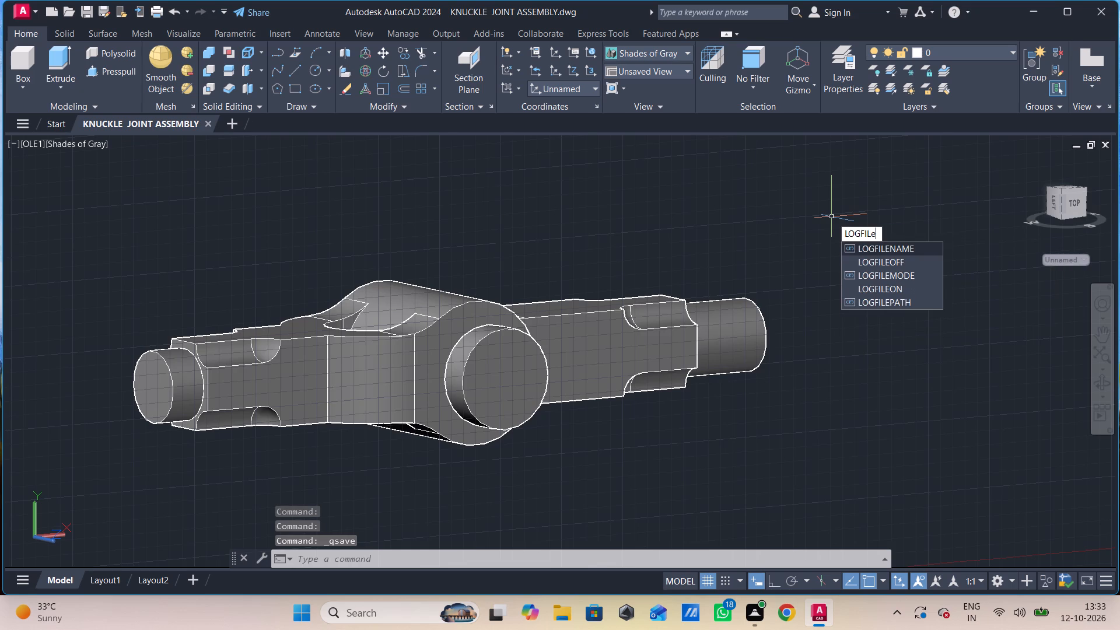
key(Return)
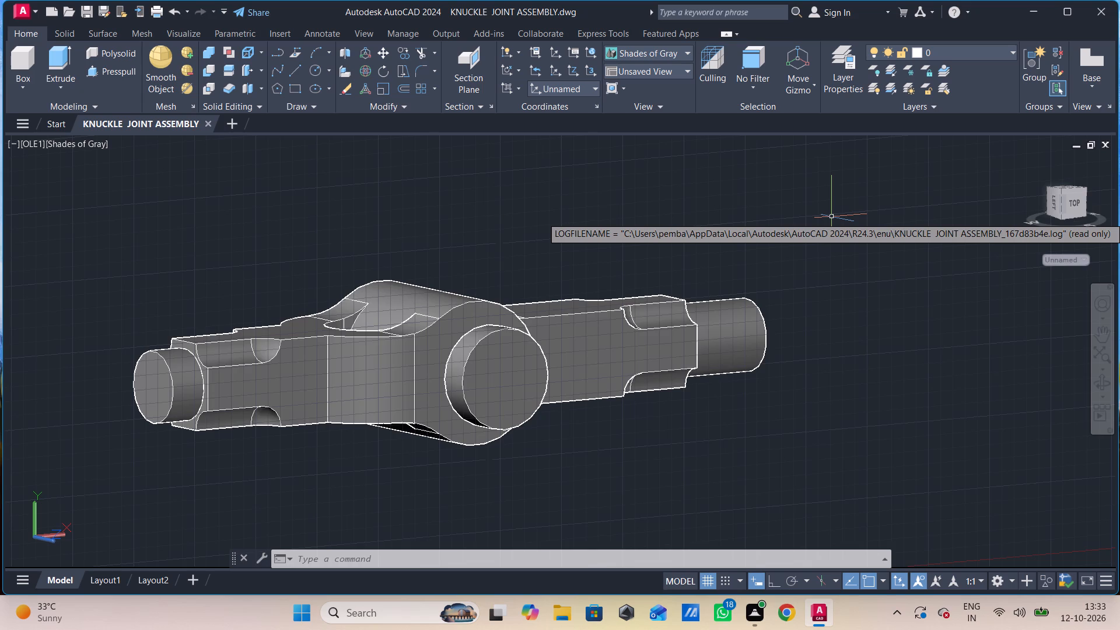
Set up a centred plot to AutoCAD PDF (High Quality Print).pc3 with a Window plot area enclosing the whole knuckle joint.
key(ctrl+p)
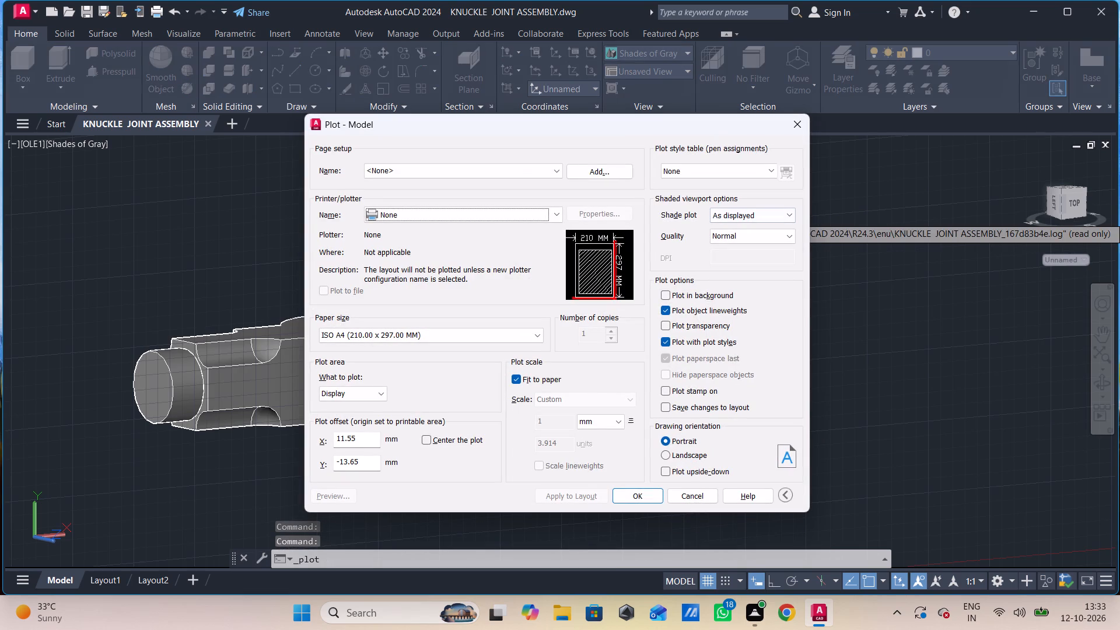
click(524, 216)
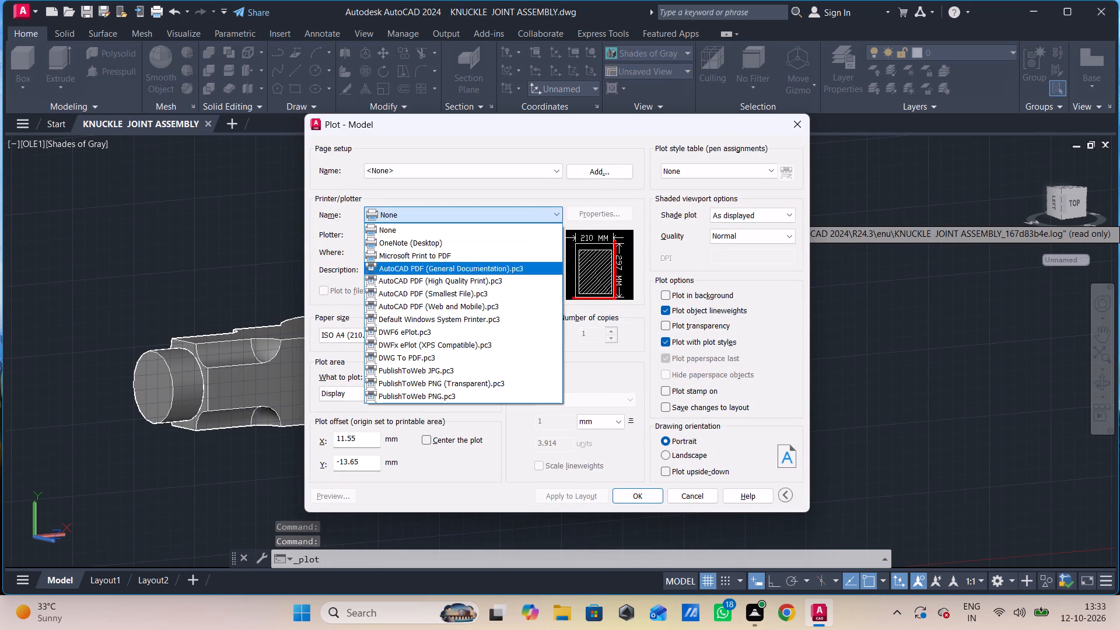
click(485, 281)
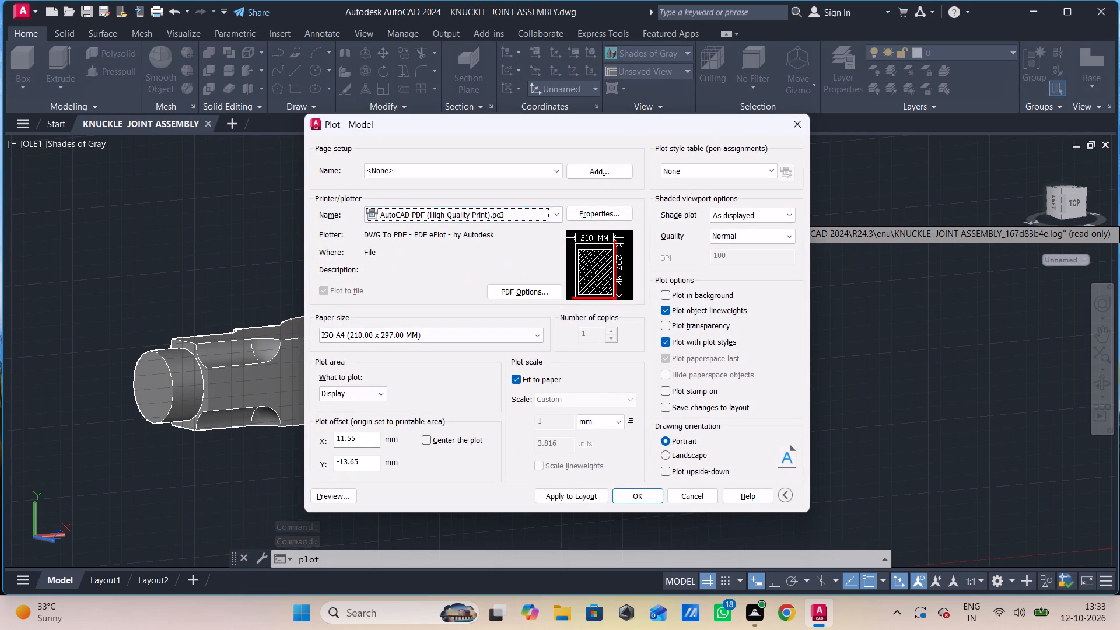
click(421, 443)
click(435, 443)
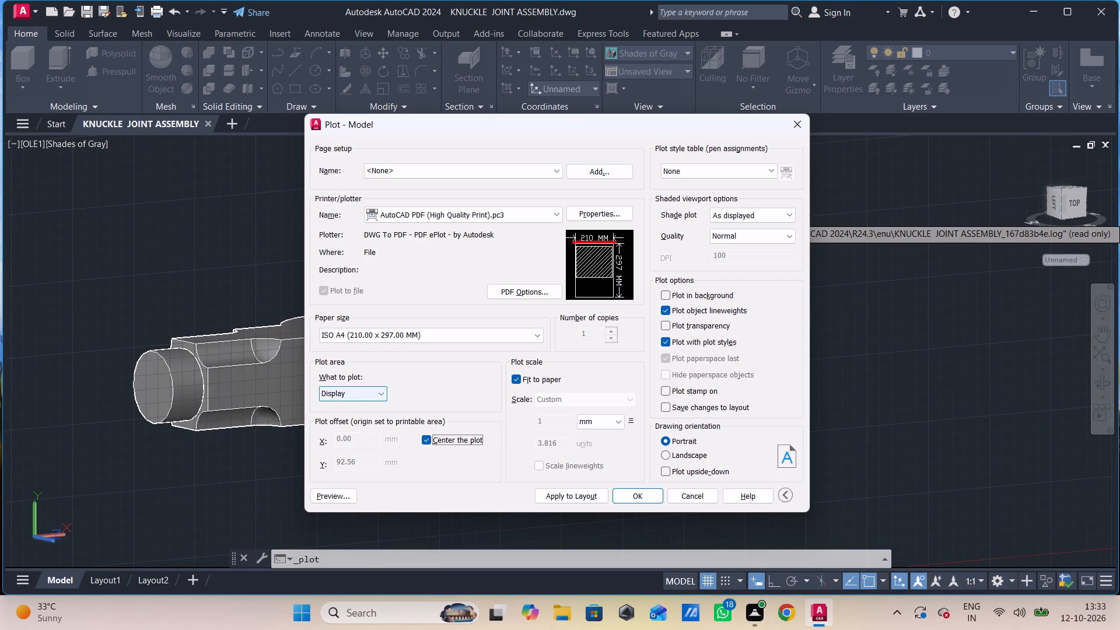
click(332, 398)
click(346, 432)
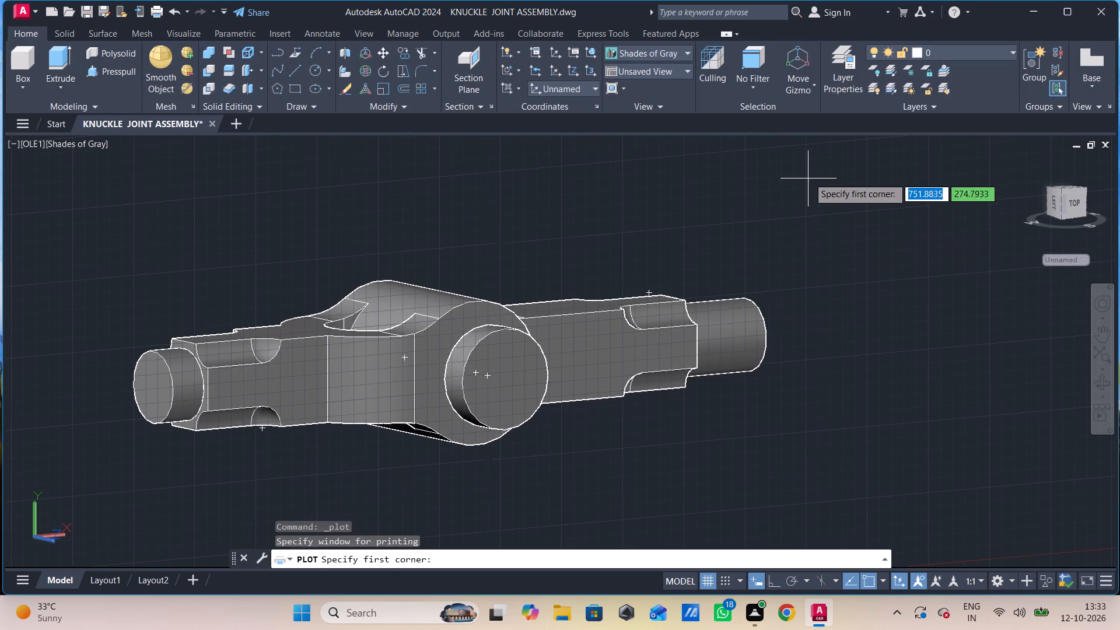
click(809, 155)
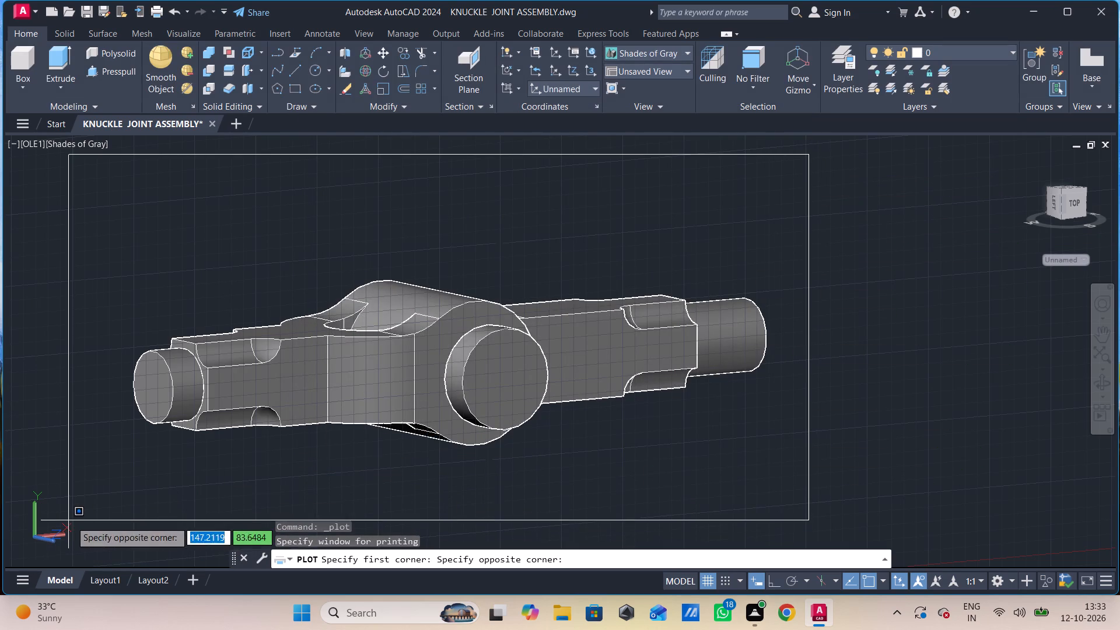
click(71, 521)
Preview the plot and output it as a PDF in the Desktop's CAD folder, keeping the suggested file name.
click(337, 496)
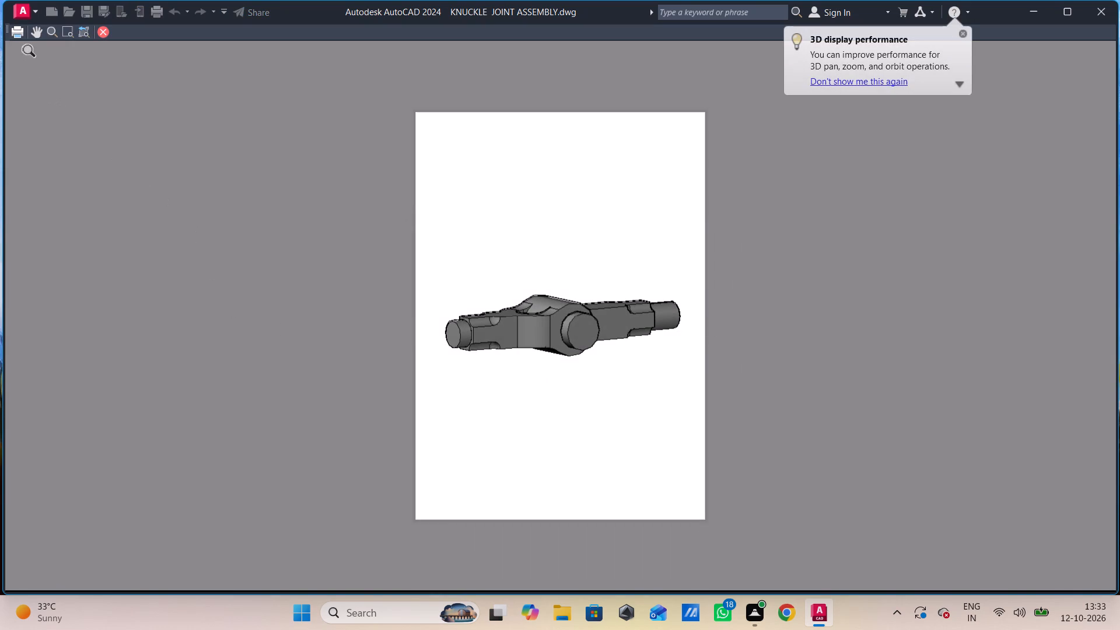
click(19, 28)
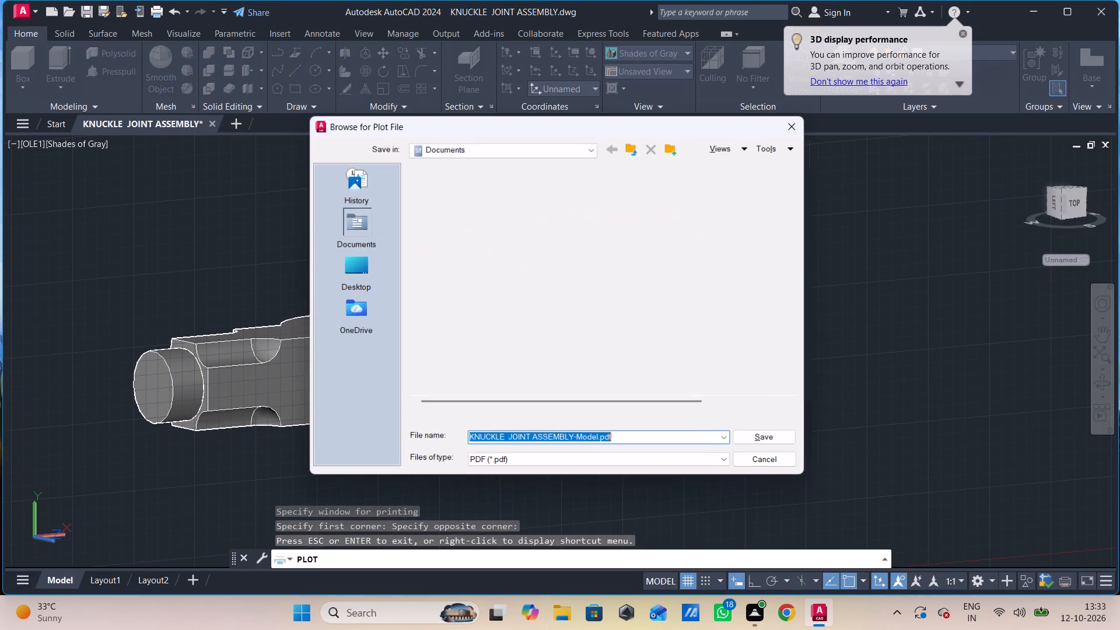
click(356, 230)
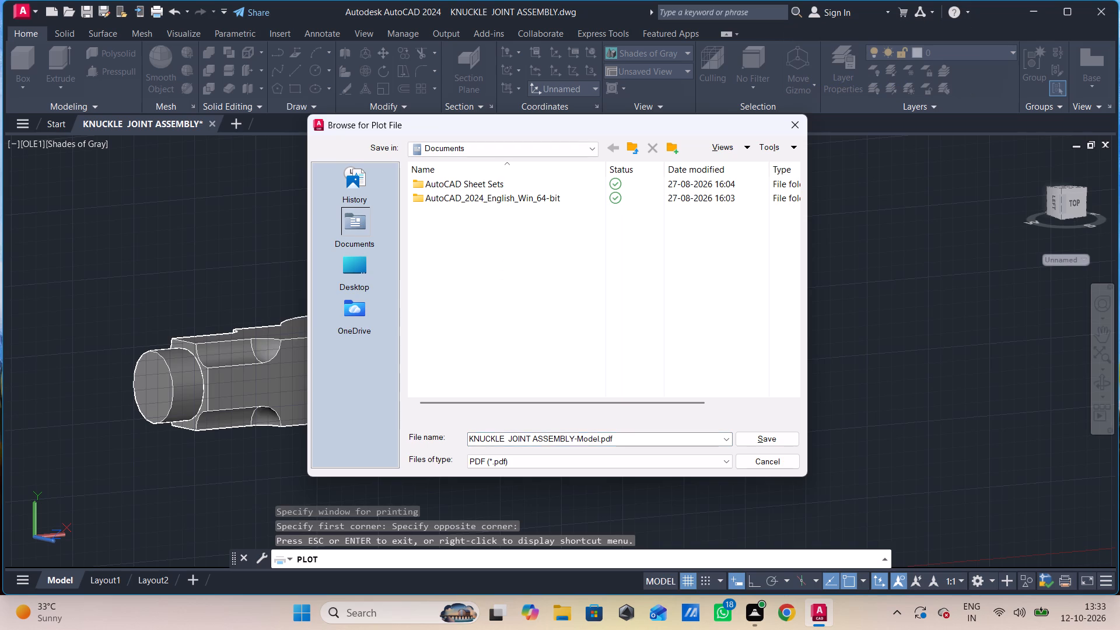
click(366, 260)
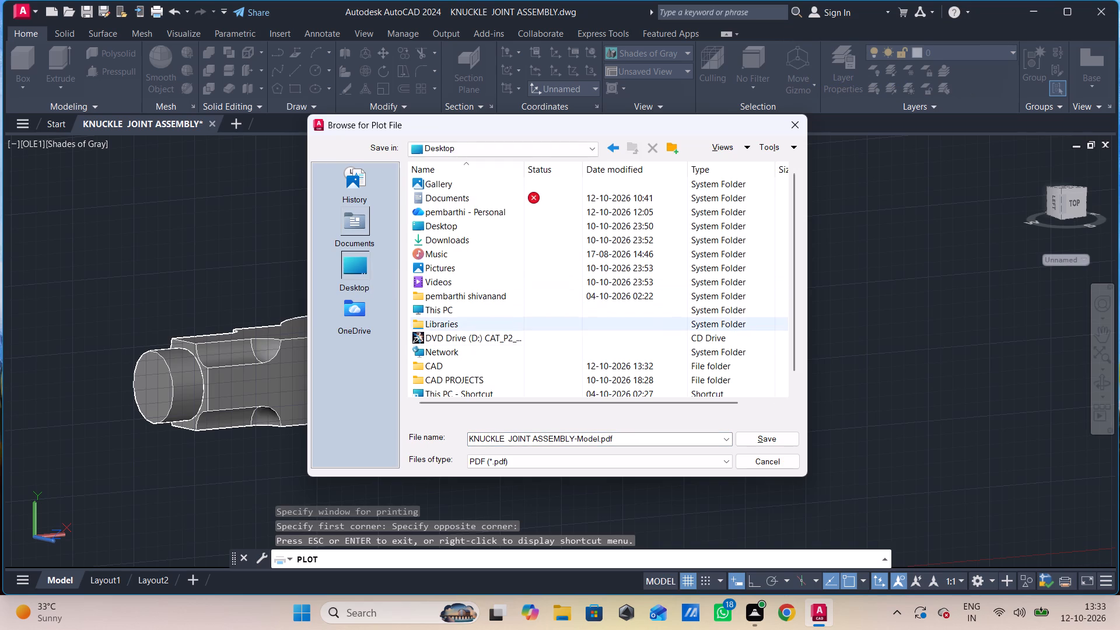
click(446, 361)
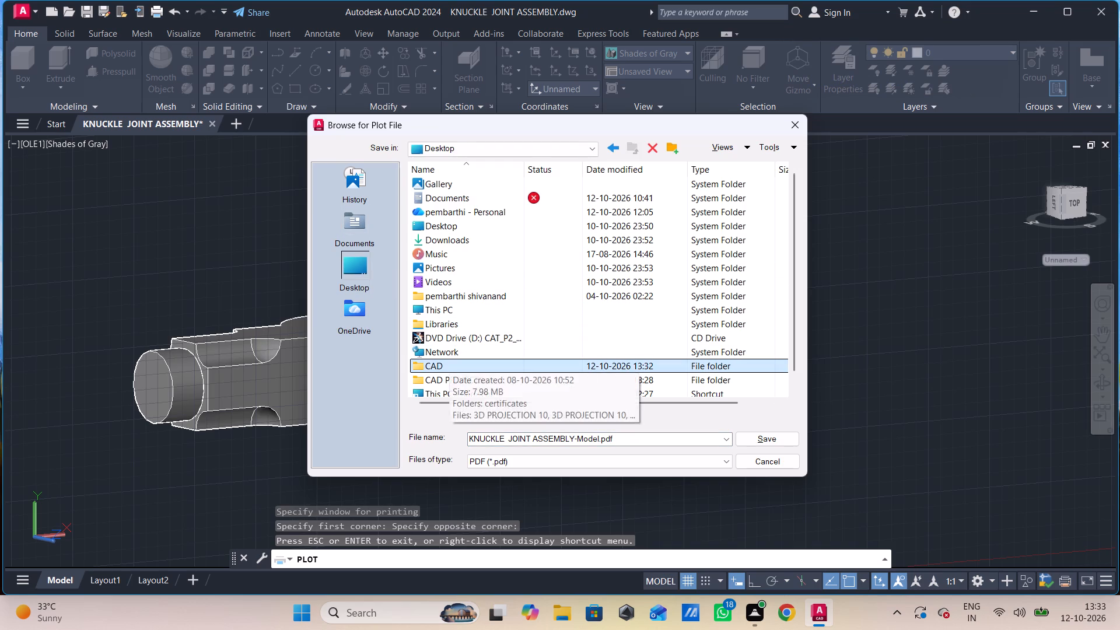
double_click(448, 366)
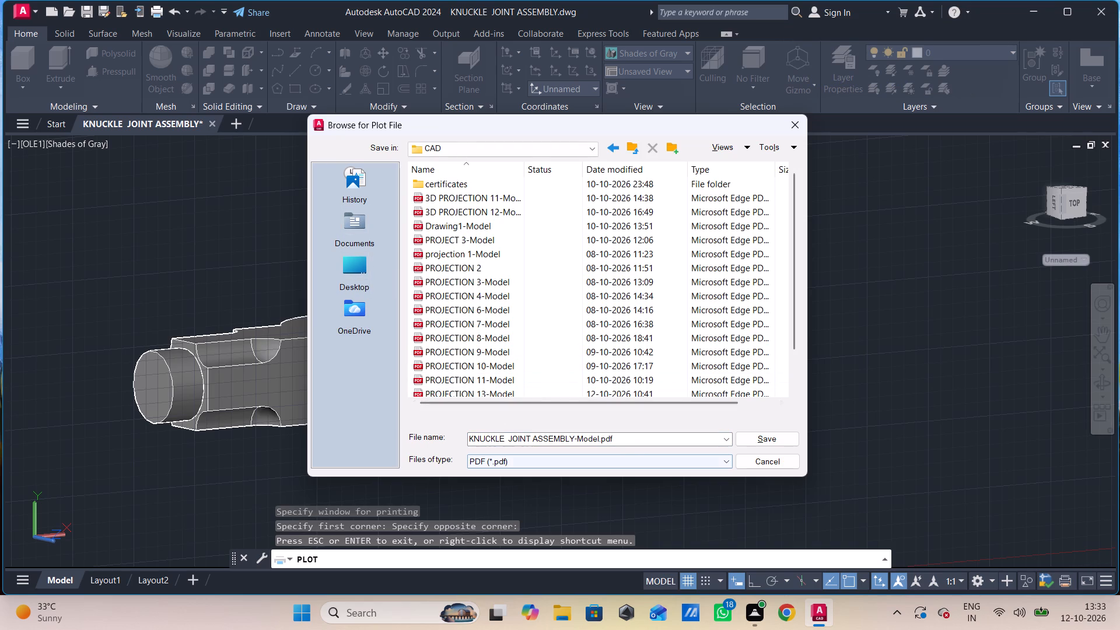
click(747, 437)
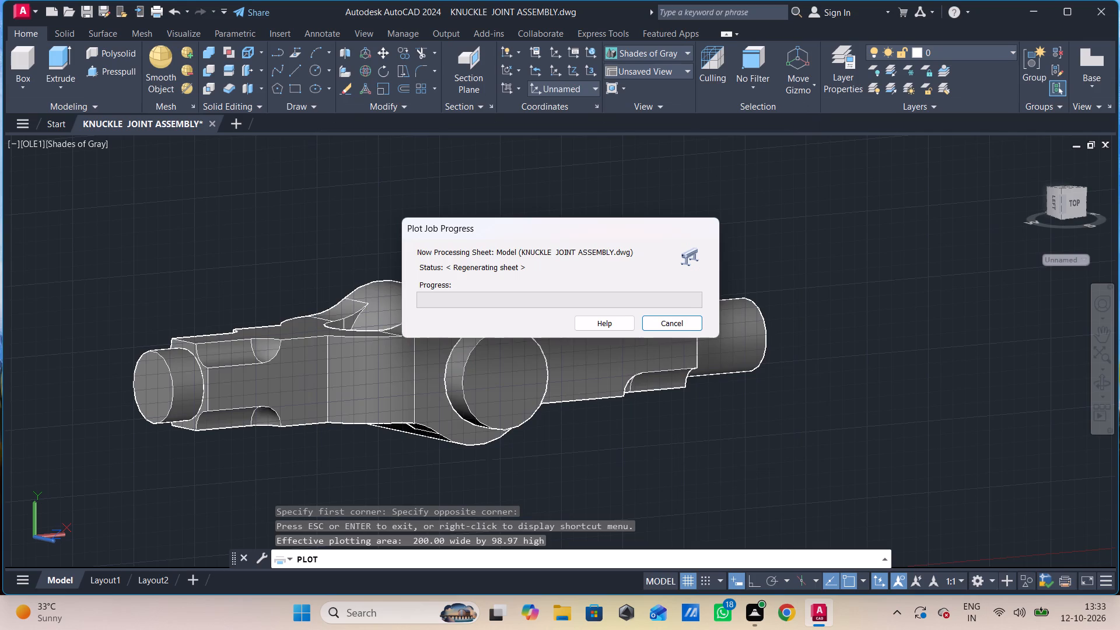